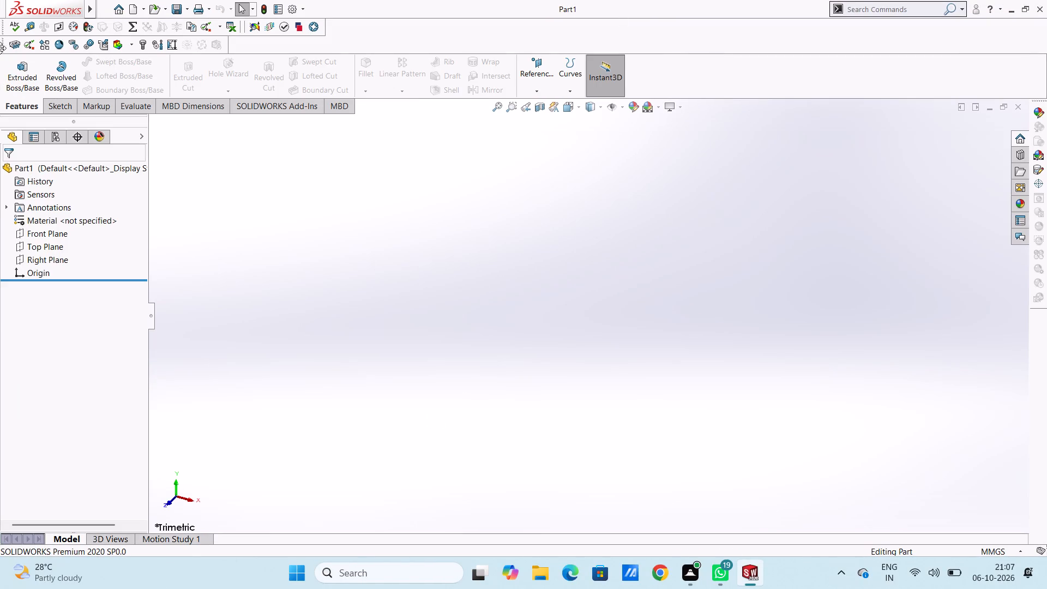
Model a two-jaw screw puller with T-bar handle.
Start a sketch on the Front Plane and draw a horizontal straight slot through the origin, about 140 mm between centres and 30 mm wide.
{"action": "left_click", "coordinate": [52, 233]}
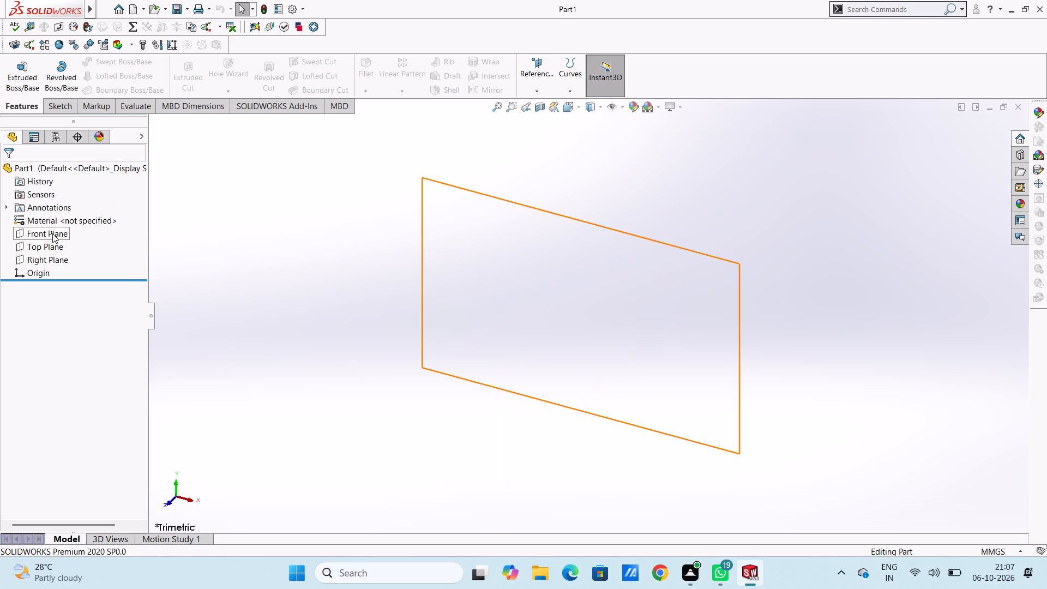
{"action": "left_click", "coordinate": [64, 217]}
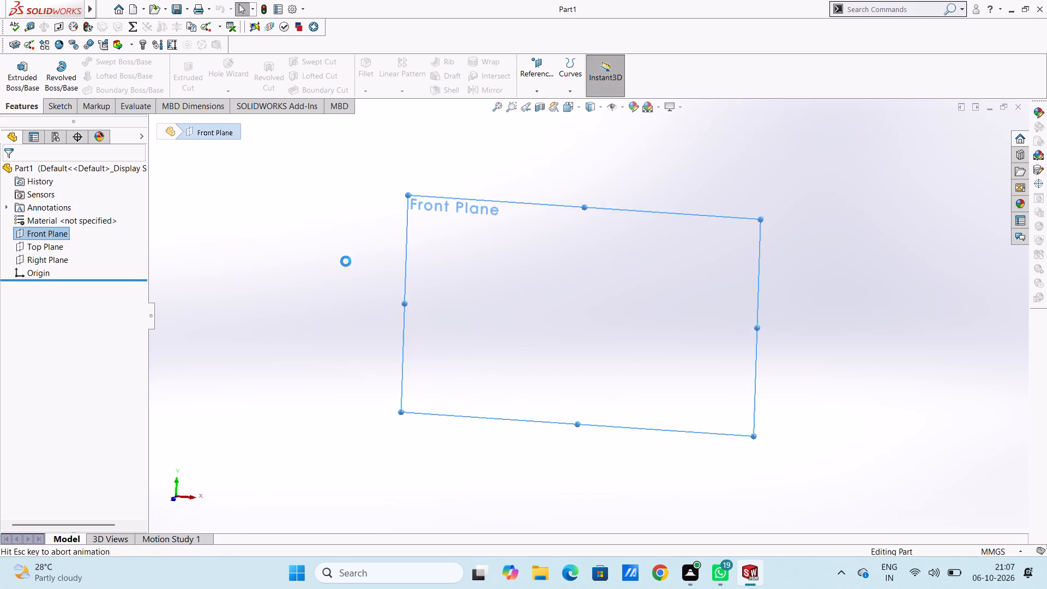
{"action": "left_click", "coordinate": [346, 261]}
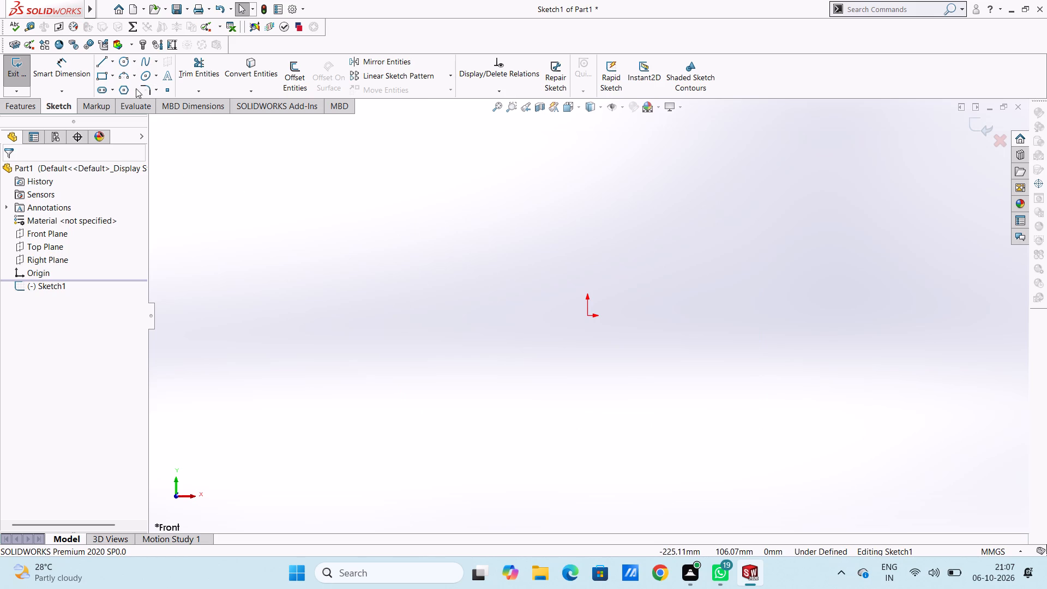
{"action": "left_click", "coordinate": [99, 89]}
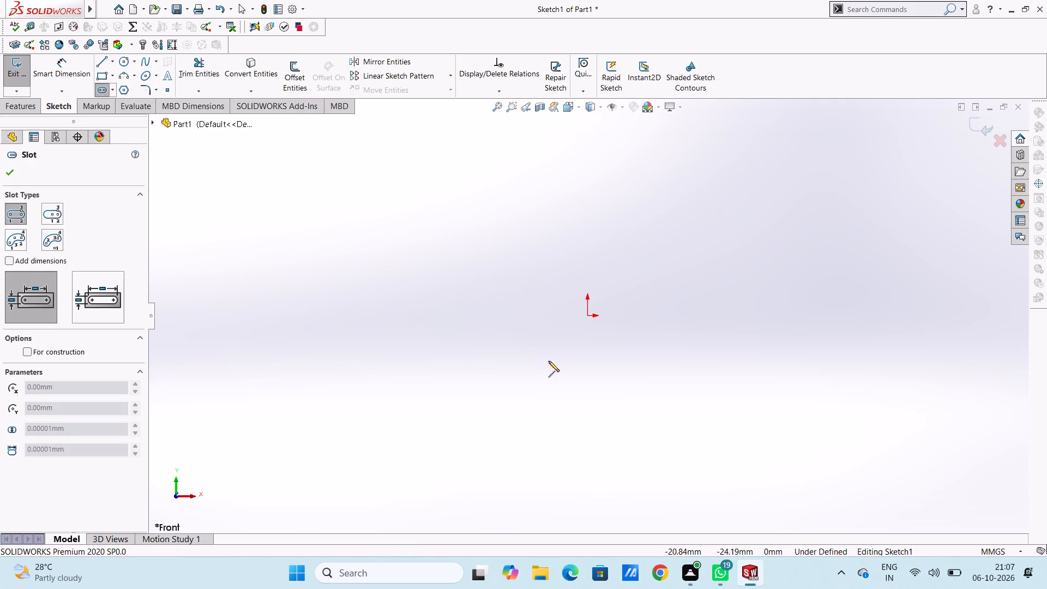
{"action": "left_click", "coordinate": [514, 317]}
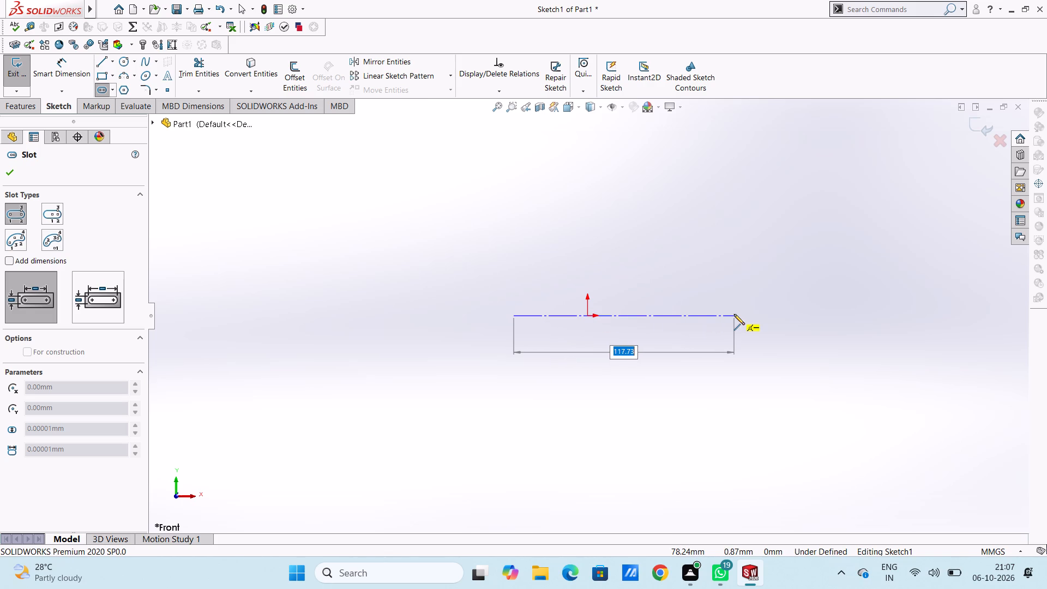
{"action": "left_click", "coordinate": [775, 314]}
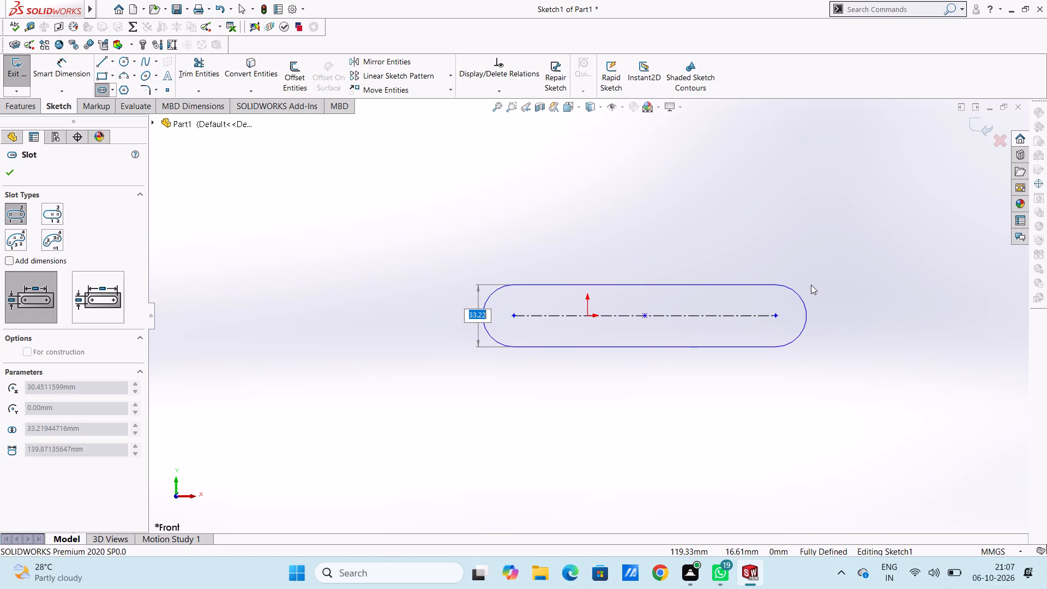
{"action": "type", "text": "30"}
{"action": "key", "text": "Return"}
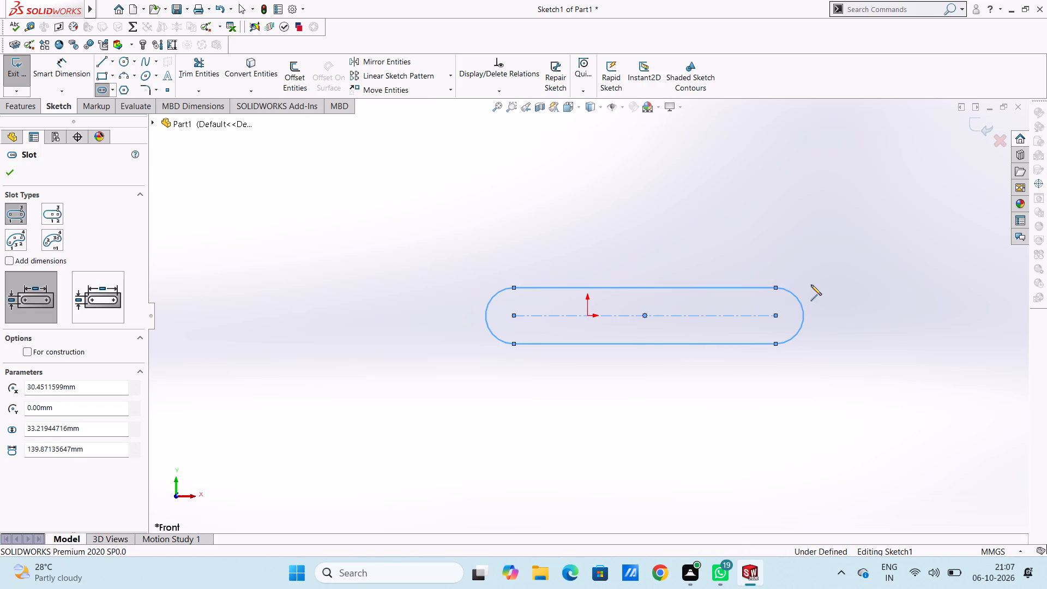
{"action": "left_click", "coordinate": [14, 174]}
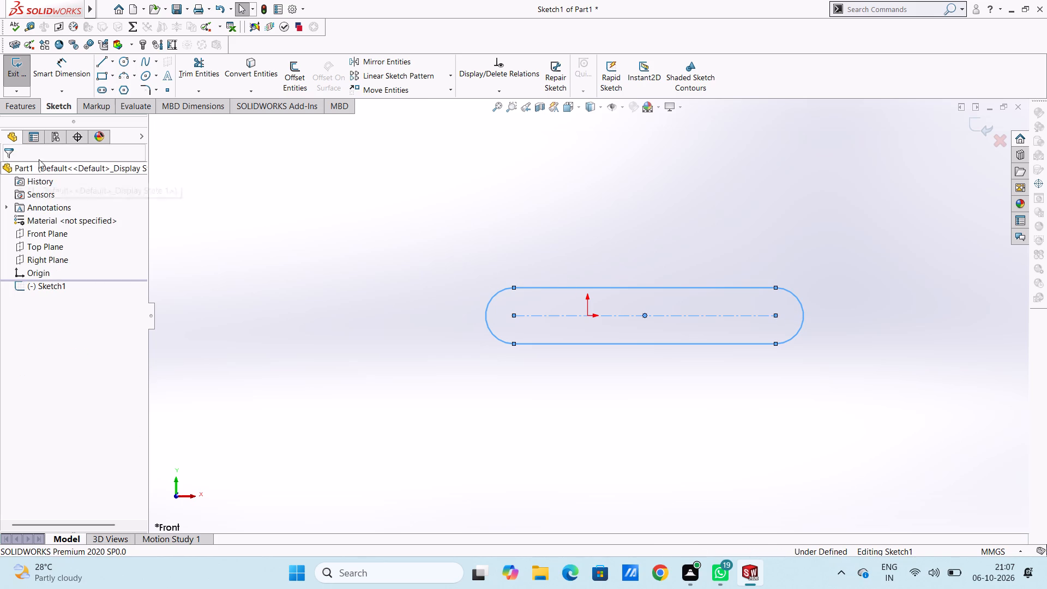
Dimension the slot's centre-to-centre length as 150 mm, placing the dimension below the slot.
{"action": "left_click", "coordinate": [78, 80]}
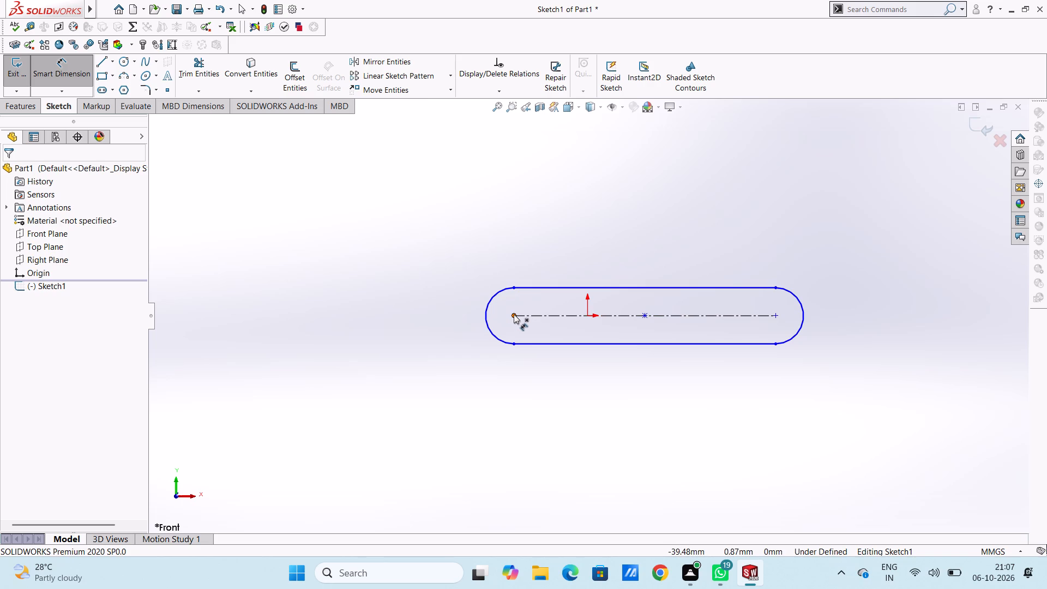
{"action": "left_click", "coordinate": [548, 314]}
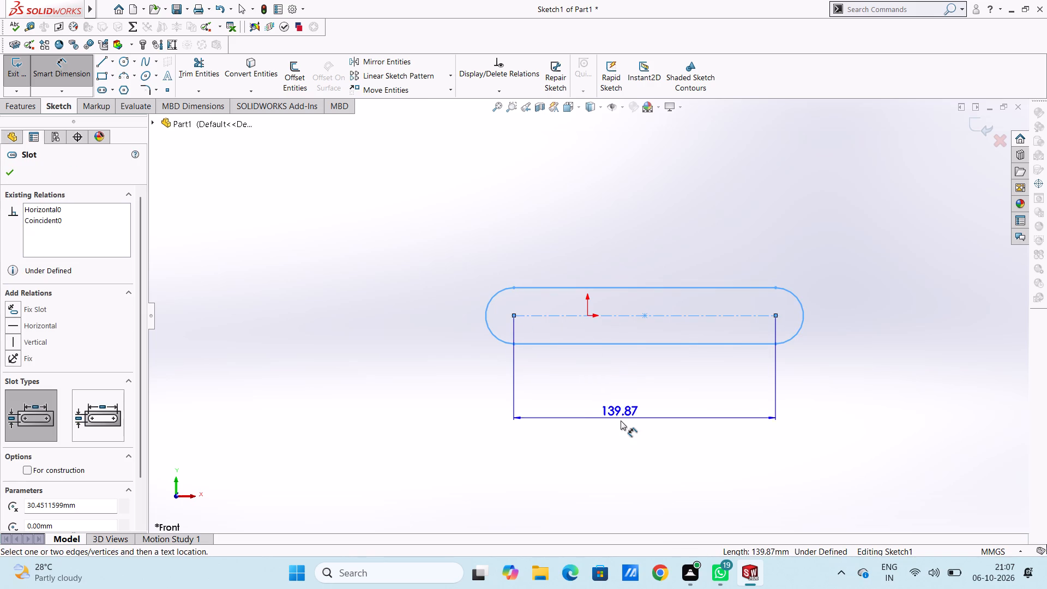
{"action": "left_click", "coordinate": [623, 443]}
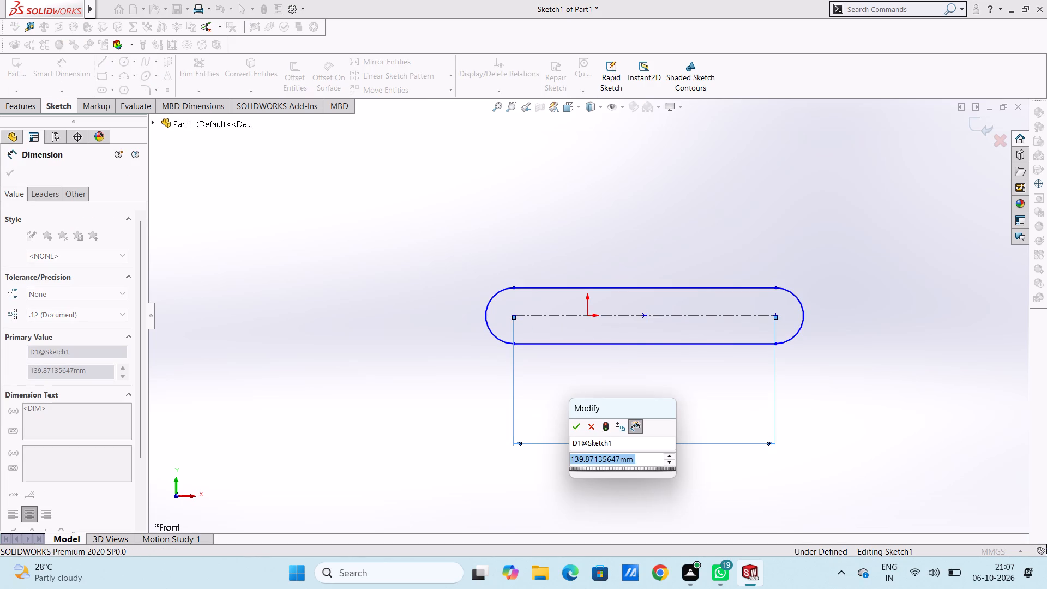
{"action": "type", "text": "150"}
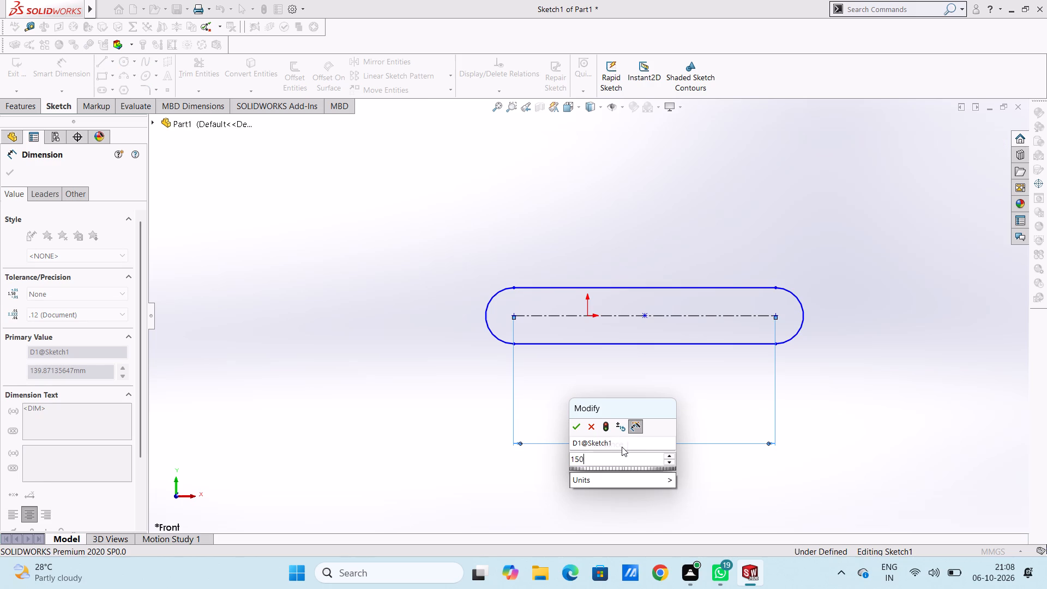
{"action": "key", "text": "Return"}
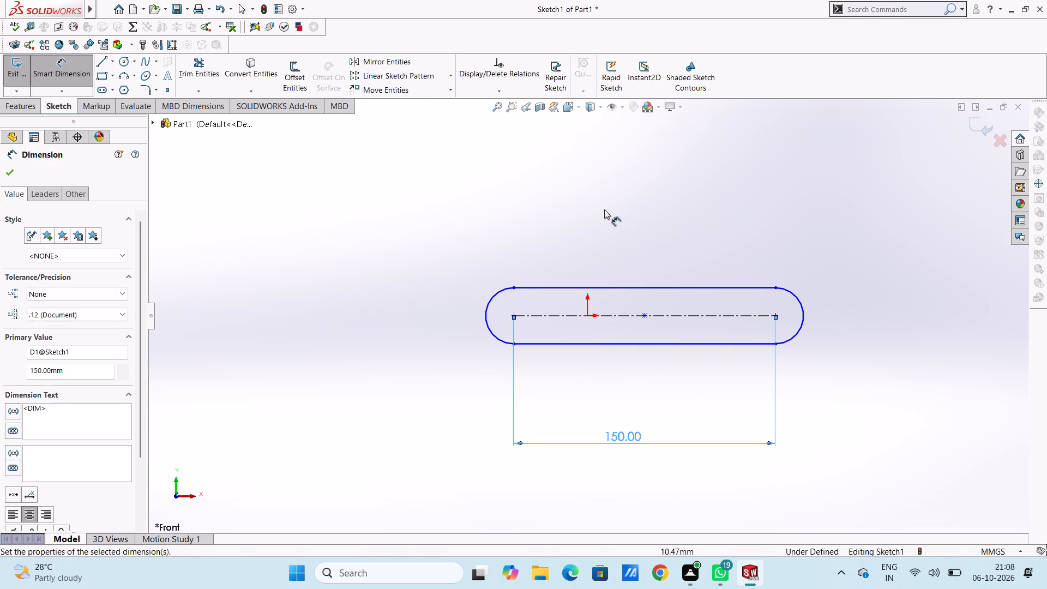
{"action": "left_click", "coordinate": [604, 209]}
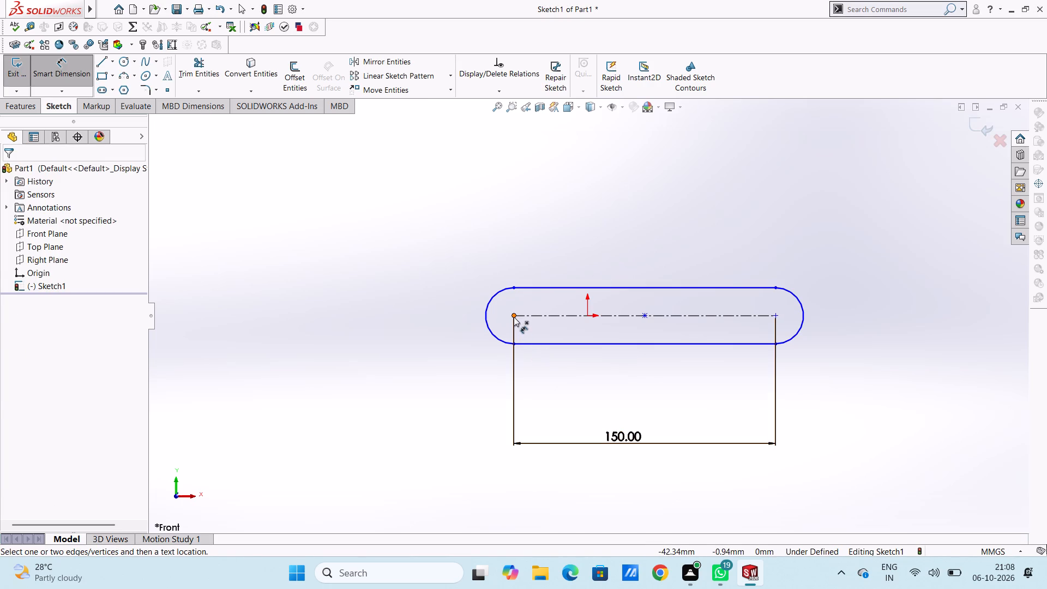
Dimension the horizontal distance from the slot's left arc centre to the origin as 75 mm.
{"action": "left_click", "coordinate": [514, 316]}
{"action": "left_click", "coordinate": [589, 317]}
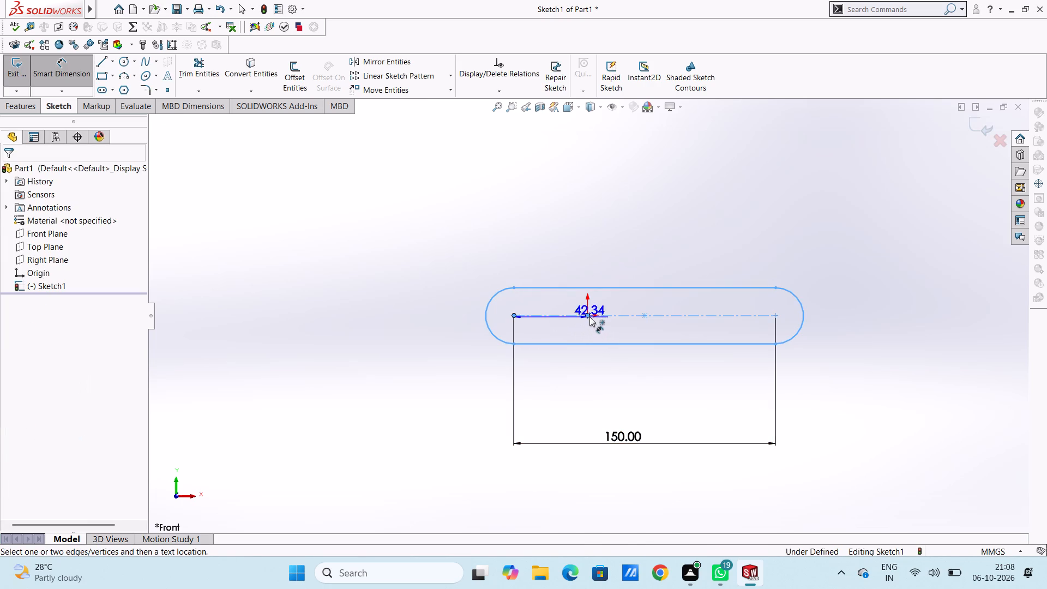
{"action": "left_click", "coordinate": [546, 147]}
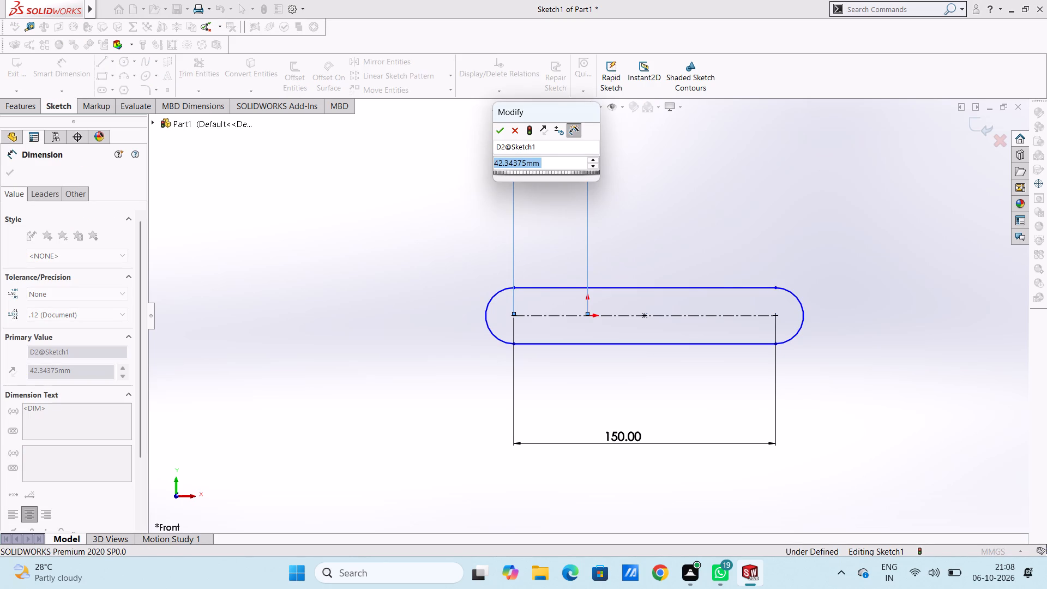
{"action": "type", "text": "75"}
{"action": "key", "text": "Return"}
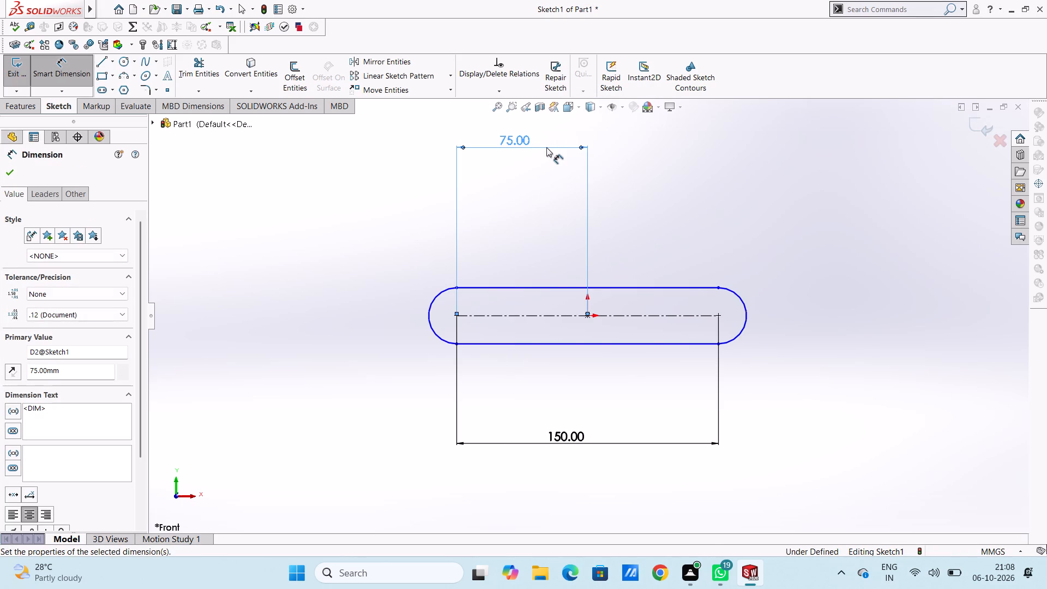
{"action": "left_click", "coordinate": [561, 208]}
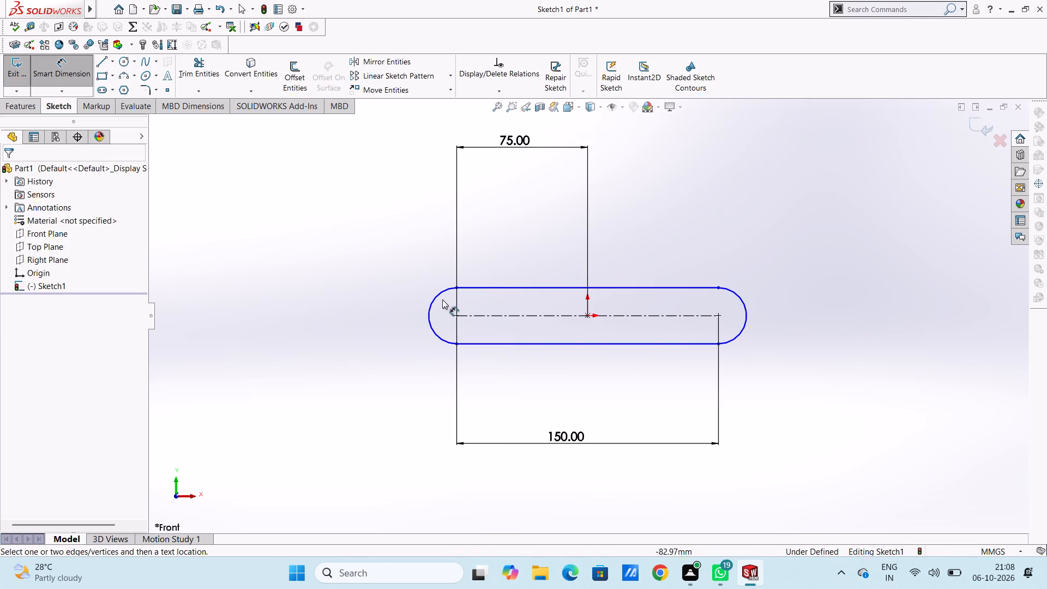
Dimension the radius of the slot's left end arc as 15 mm.
{"action": "left_click", "coordinate": [430, 305]}
{"action": "left_click", "coordinate": [368, 242]}
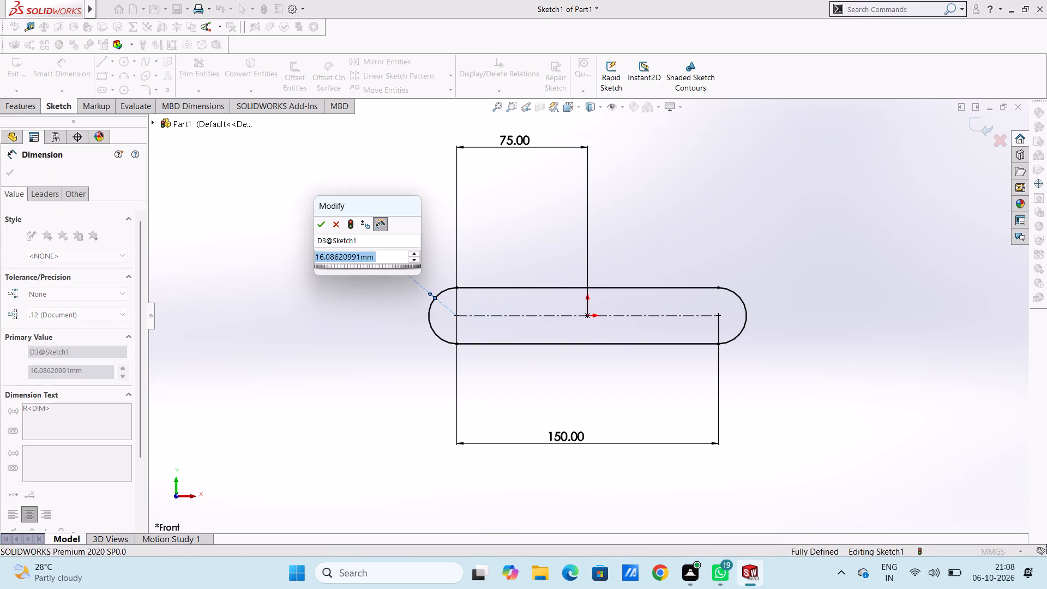
{"action": "type", "text": "15"}
{"action": "key", "text": "Return"}
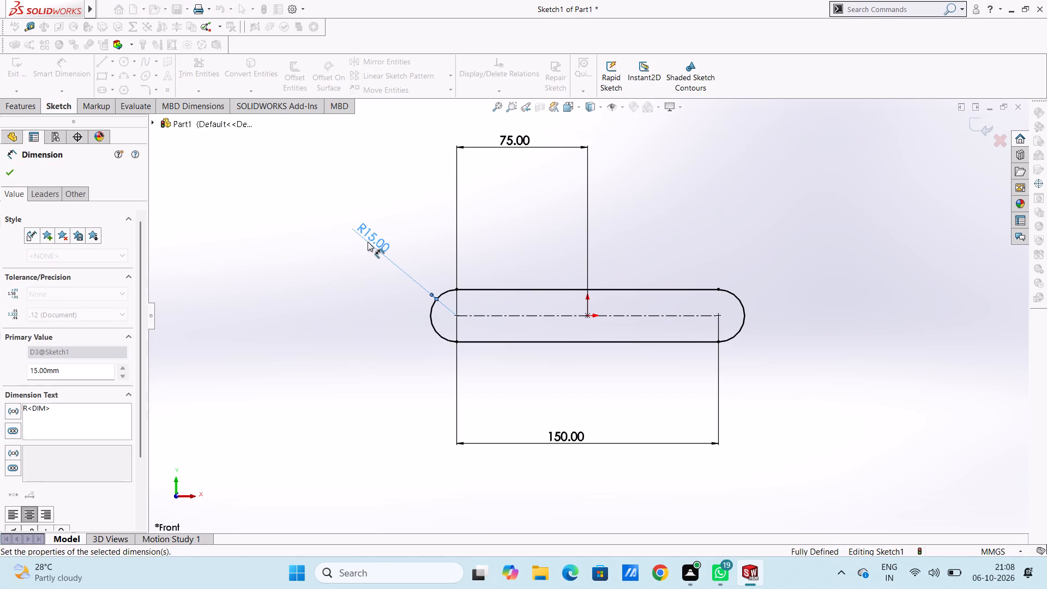
{"action": "left_click", "coordinate": [317, 242]}
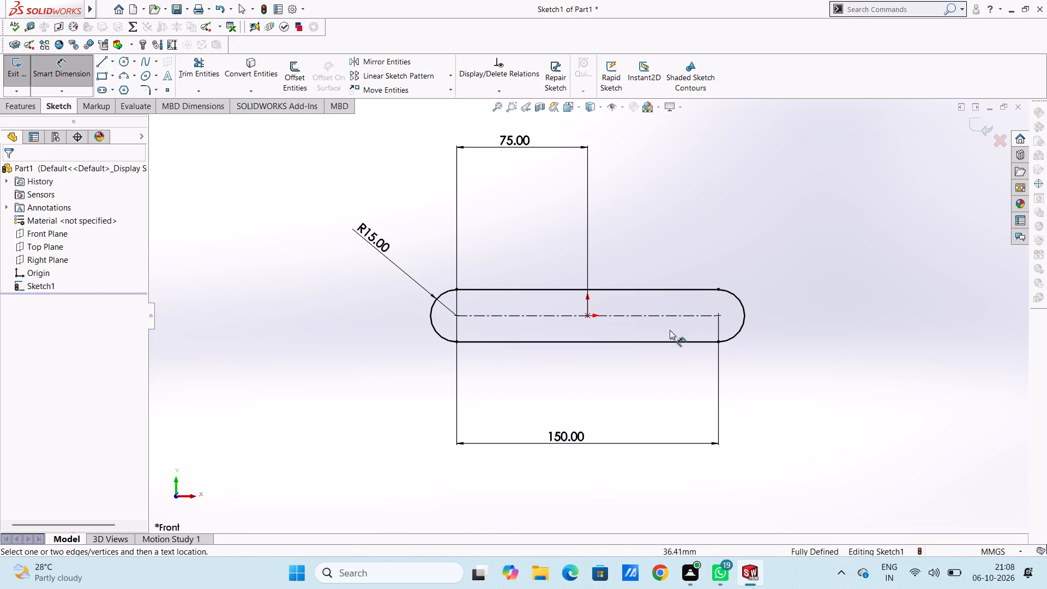
Draw a circle at each slot arc centre, with a radius of about 9 mm at the left end and 8 mm at the right.
{"action": "scroll", "coordinate": [696, 302], "scroll_direction": "down", "scroll_amount": 1}
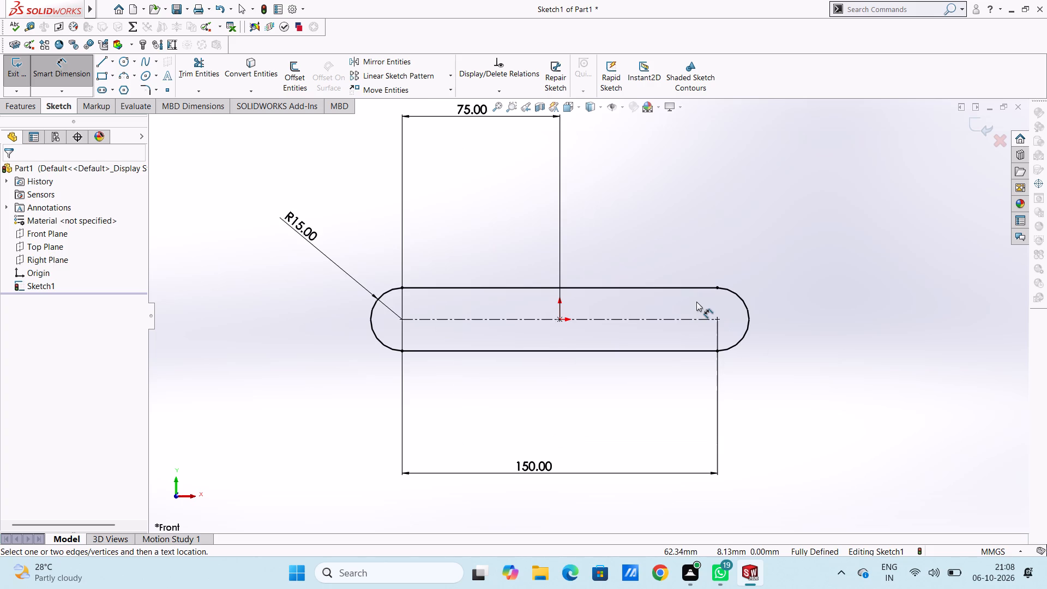
{"action": "scroll", "coordinate": [695, 302], "scroll_direction": "up", "scroll_amount": 1}
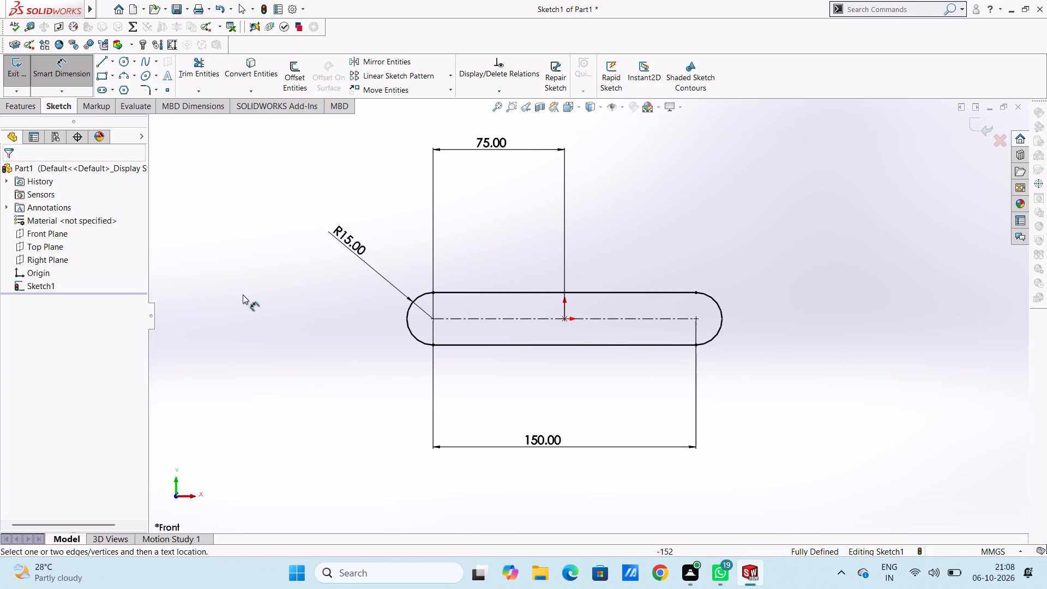
{"action": "left_click", "coordinate": [123, 65]}
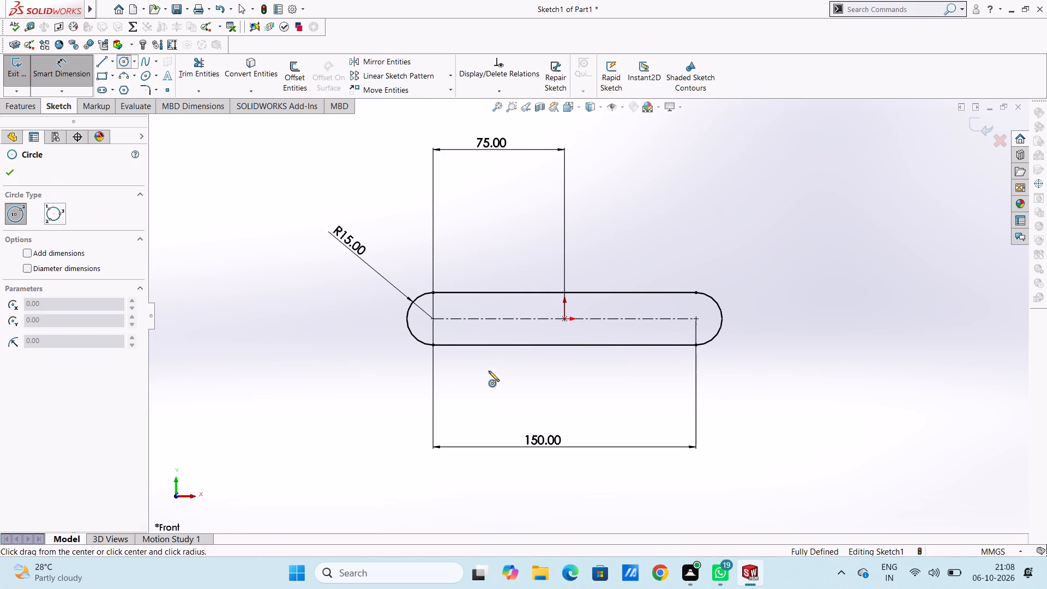
{"action": "left_click", "coordinate": [430, 320]}
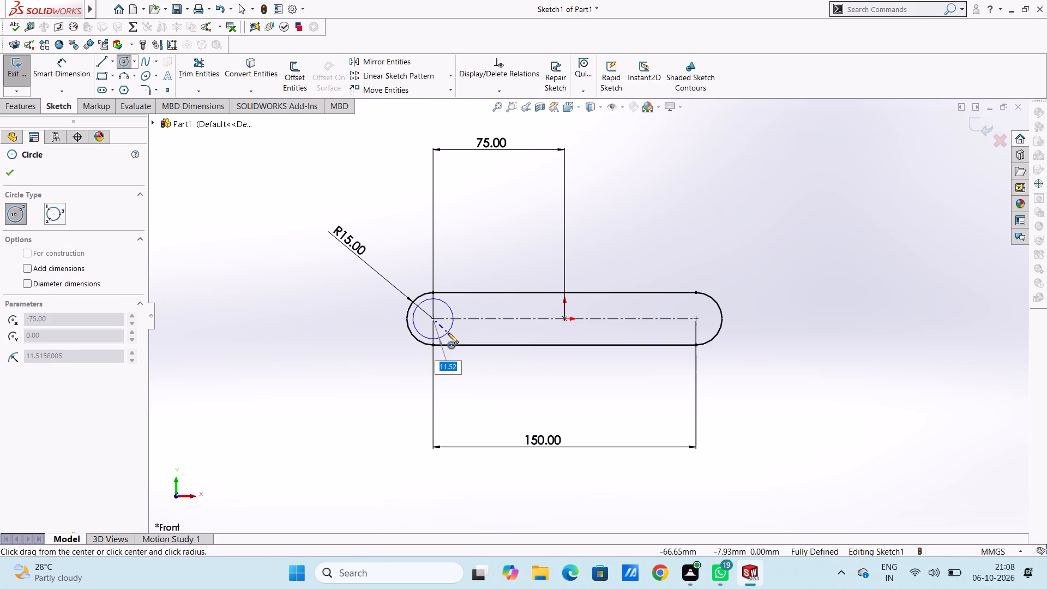
{"action": "left_click", "coordinate": [444, 330]}
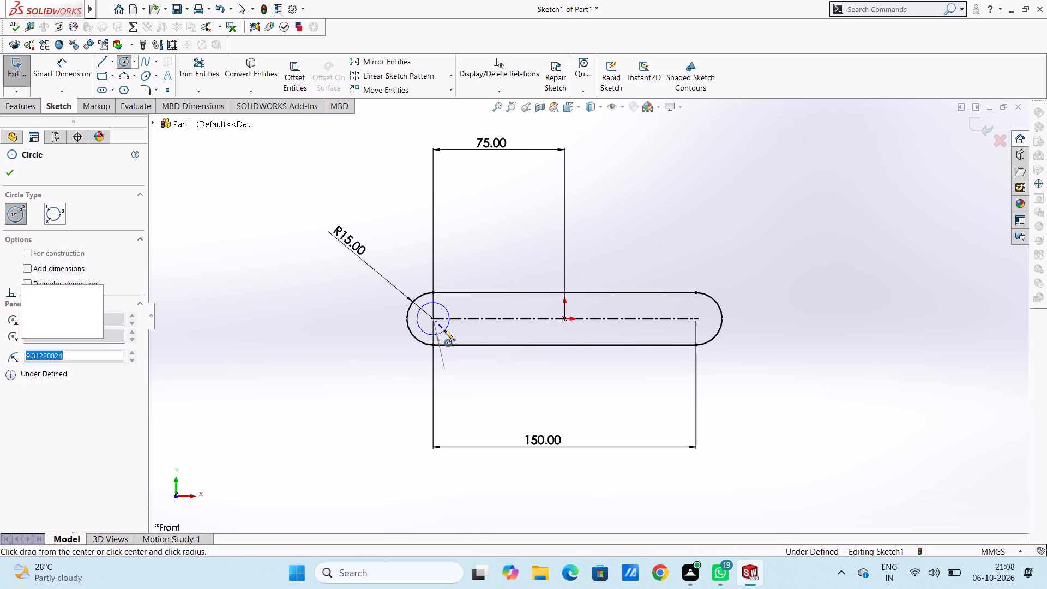
{"action": "left_click", "coordinate": [694, 318]}
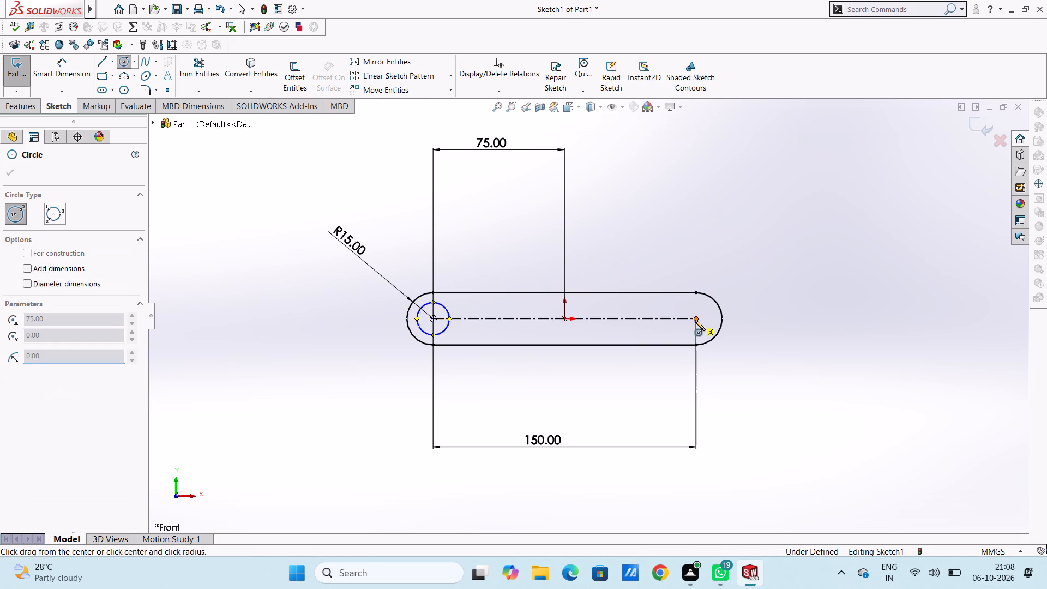
{"action": "left_click", "coordinate": [700, 332]}
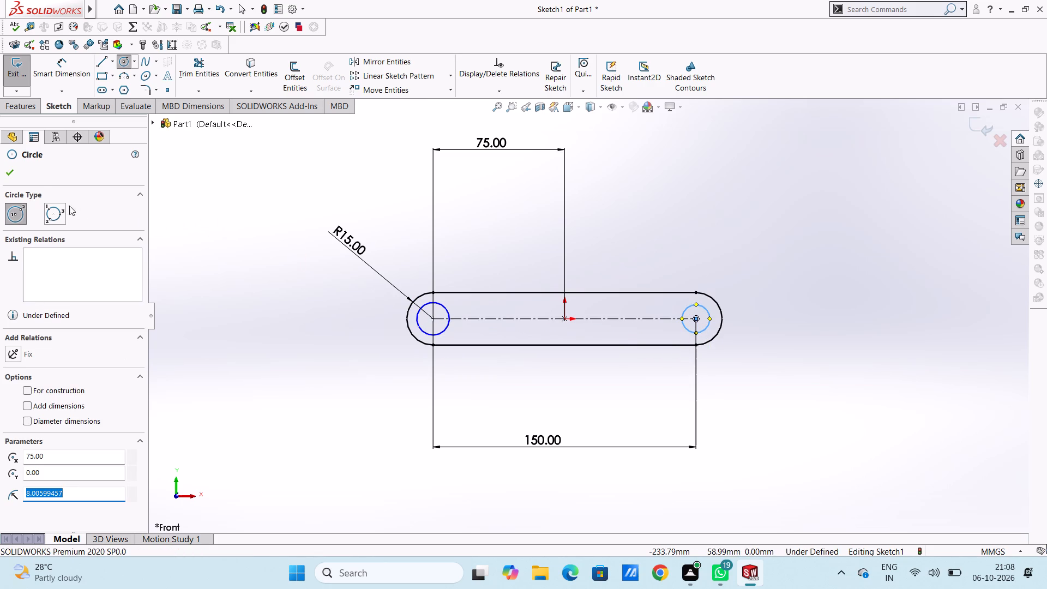
{"action": "left_click", "coordinate": [17, 175]}
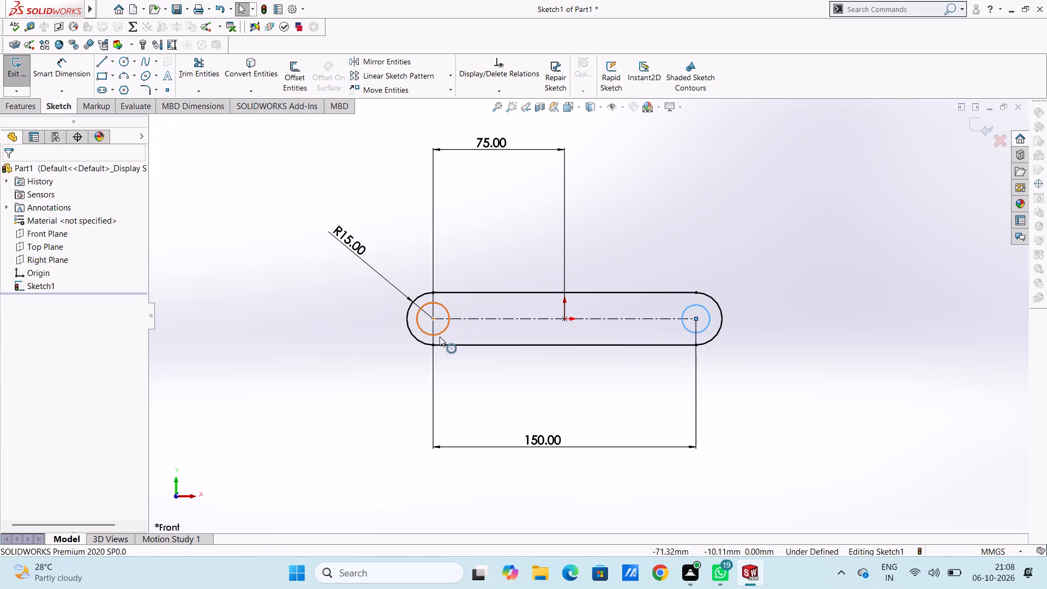
Dimension the diameter of the circle at the slot's left end as 18 mm.
{"action": "scroll", "coordinate": [765, 348], "scroll_direction": "up", "scroll_amount": 2}
{"action": "scroll", "coordinate": [692, 342], "scroll_direction": "down", "scroll_amount": 2}
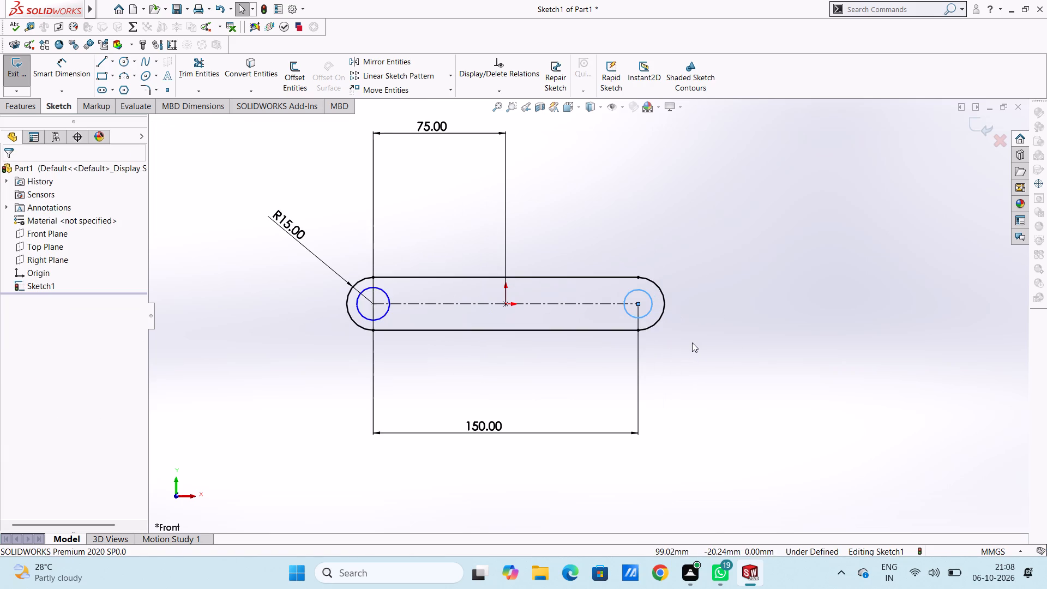
{"action": "left_click", "coordinate": [81, 69]}
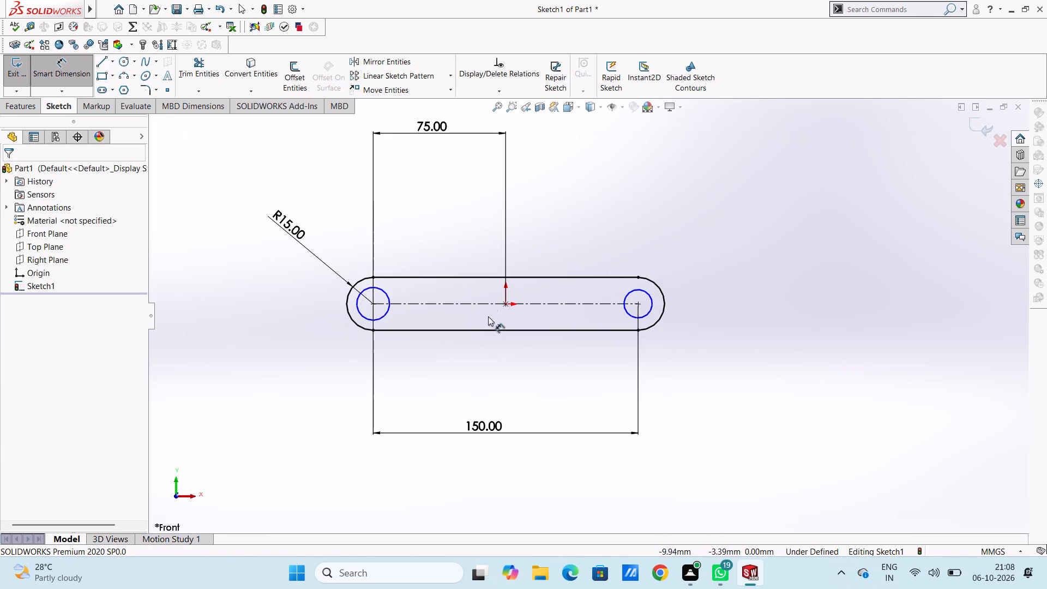
{"action": "left_click", "coordinate": [381, 320]}
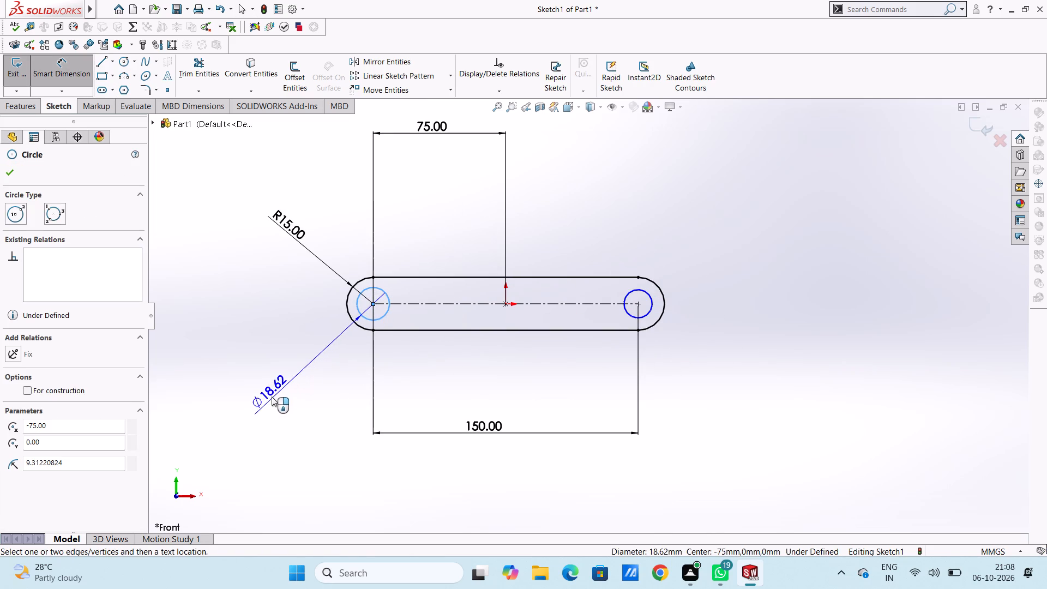
{"action": "left_click", "coordinate": [272, 396]}
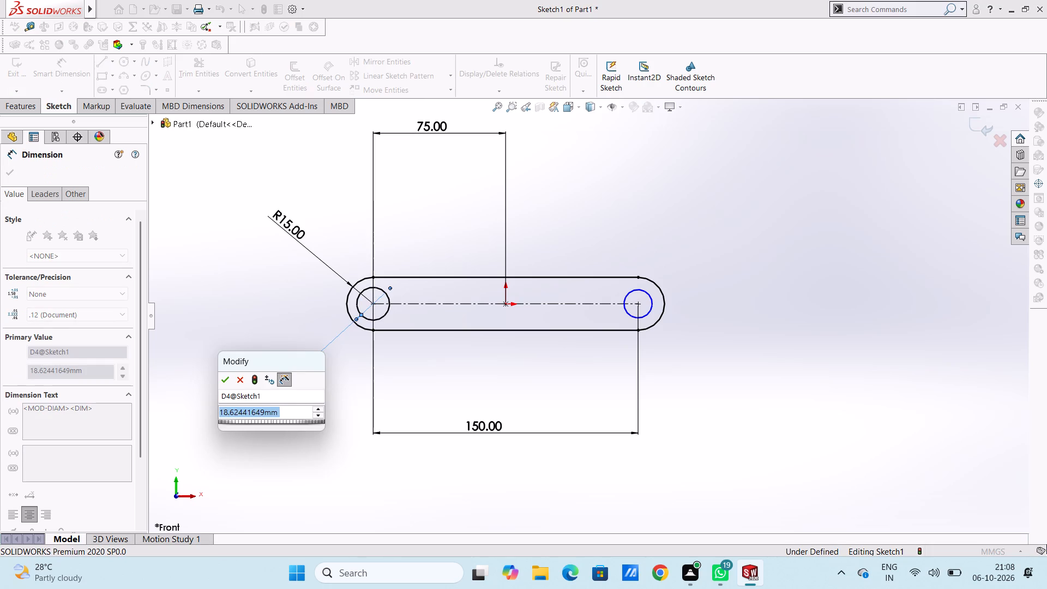
{"action": "type", "text": "18"}
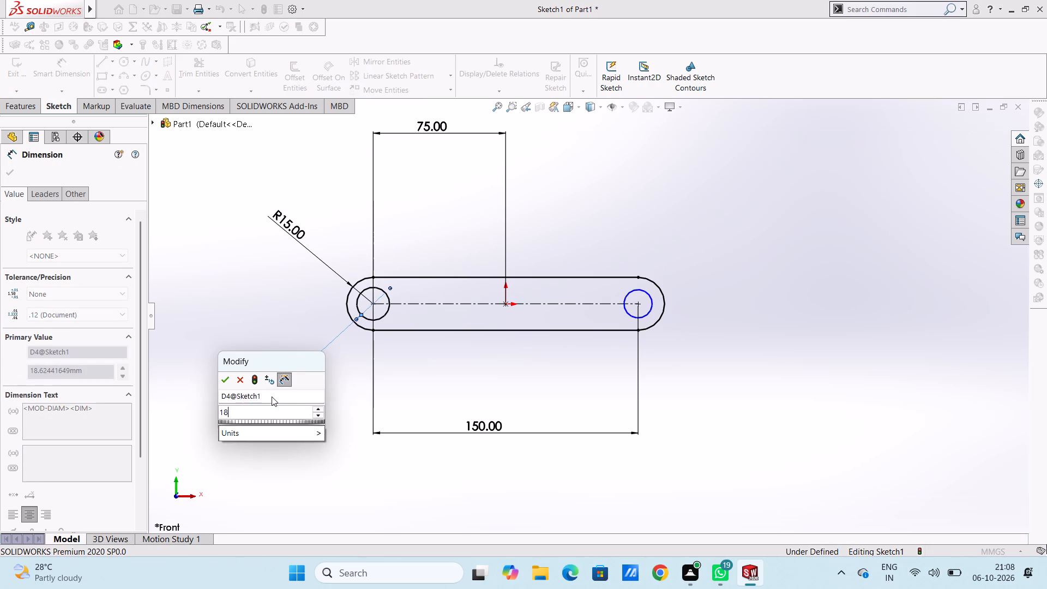
{"action": "key", "text": "Return"}
{"action": "left_click", "coordinate": [280, 283]}
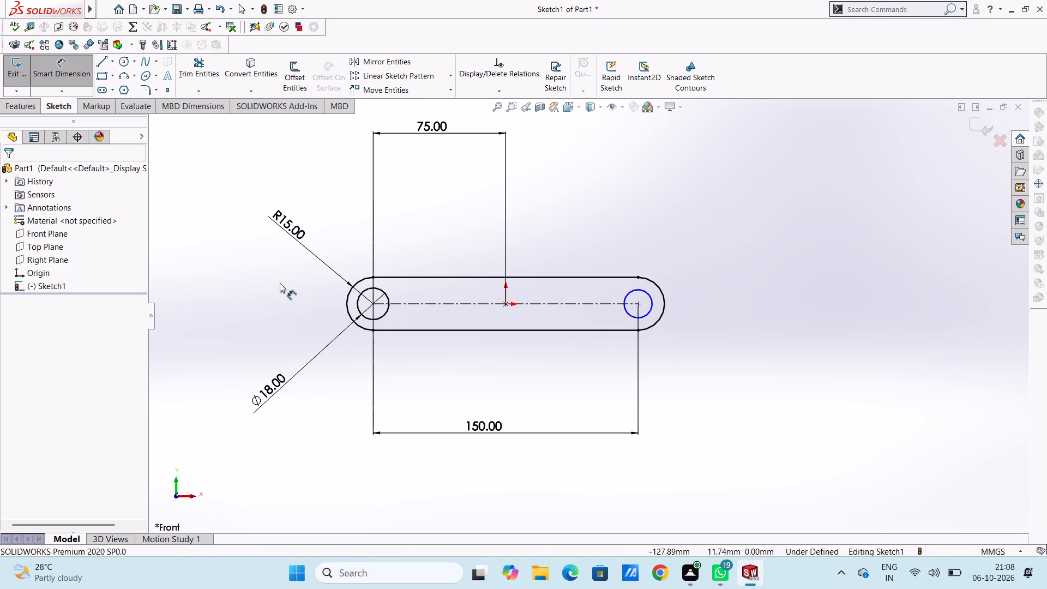
Dimension the diameter of the circle at the slot's right end as 18 mm.
{"action": "left_click", "coordinate": [644, 317]}
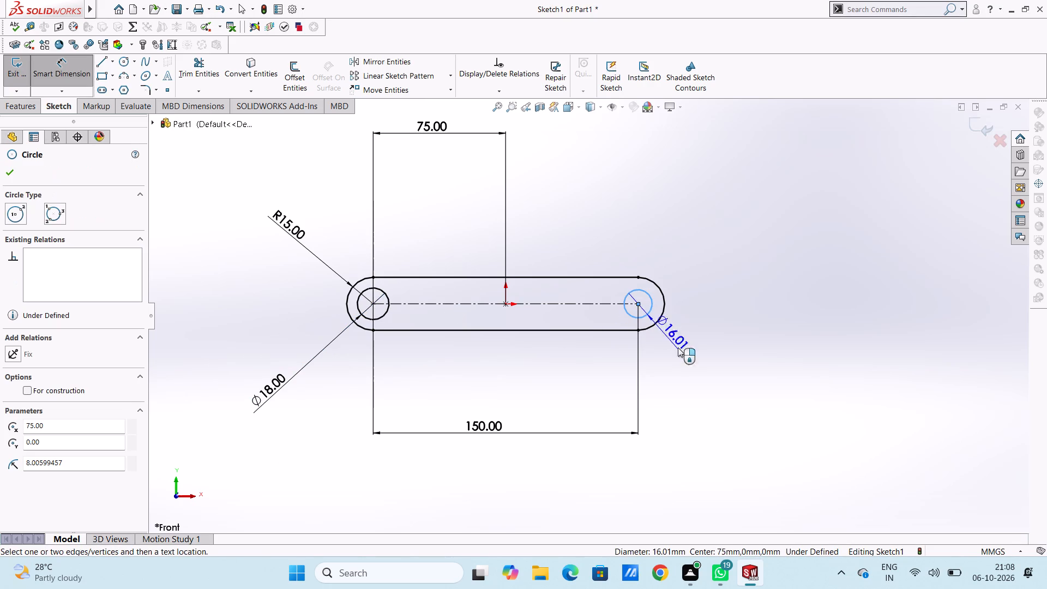
{"action": "left_click", "coordinate": [750, 414]}
{"action": "type", "text": "18"}
{"action": "key", "text": "Return"}
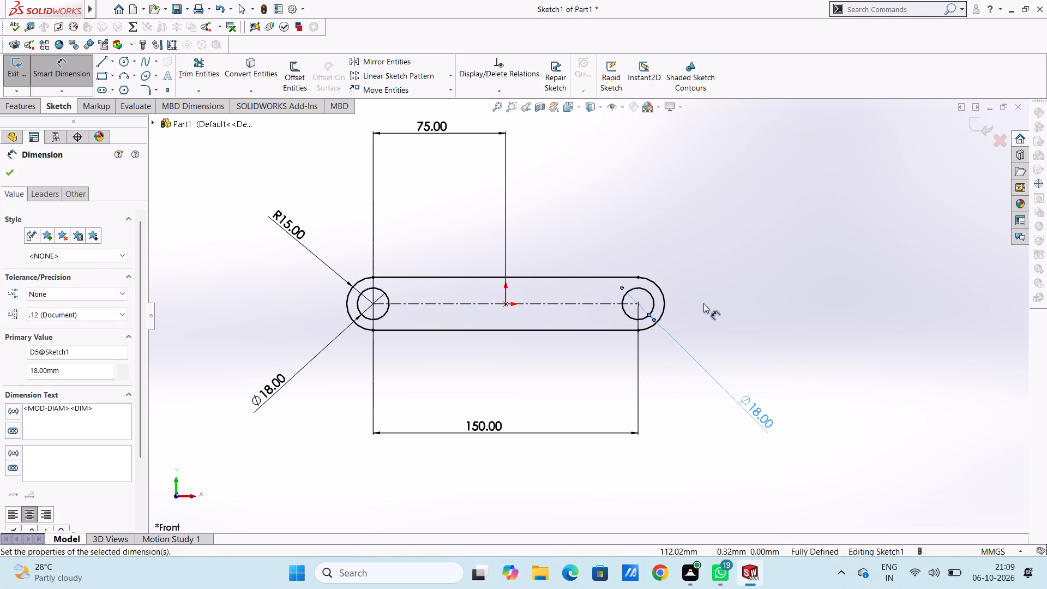
{"action": "left_click", "coordinate": [703, 303]}
Draw a vertical line downward from the outermost point of the slot's left end arc.
{"action": "scroll", "coordinate": [499, 299], "scroll_direction": "up", "scroll_amount": 1}
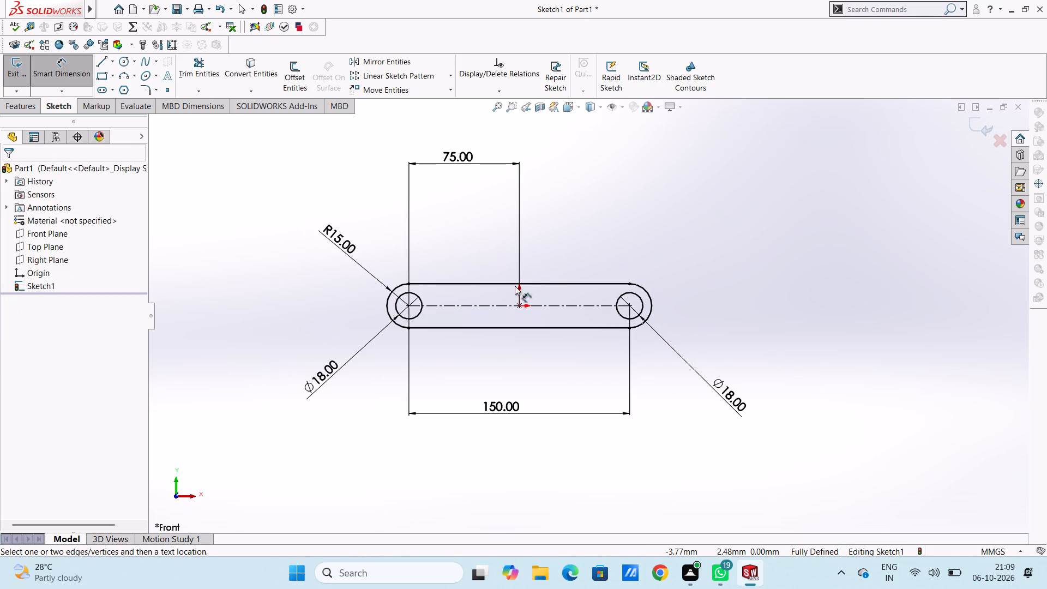
{"action": "scroll", "coordinate": [557, 256], "scroll_direction": "down", "scroll_amount": 1}
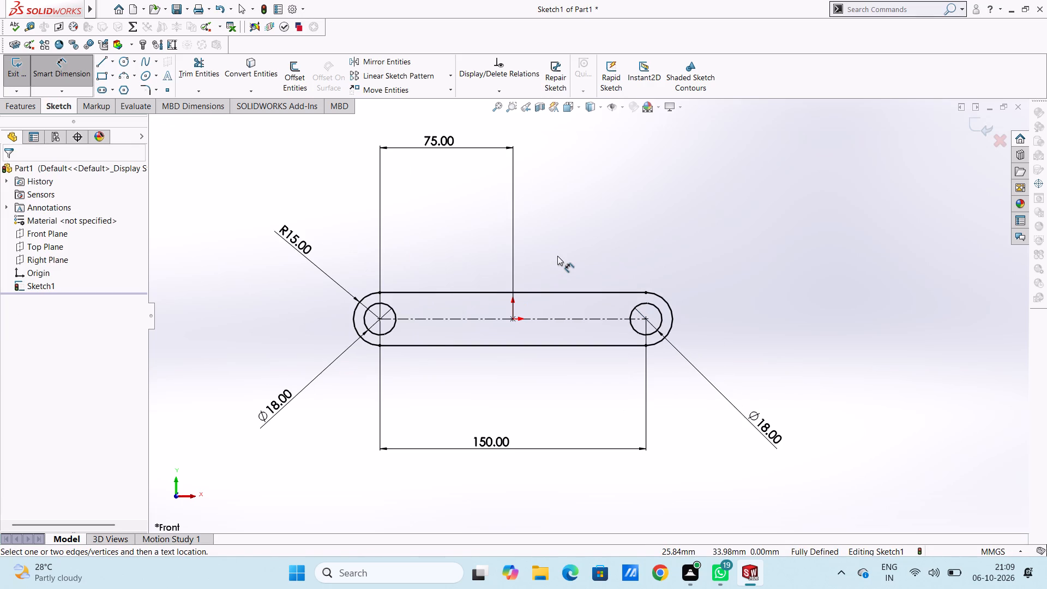
{"action": "scroll", "coordinate": [557, 256], "scroll_direction": "up", "scroll_amount": 1}
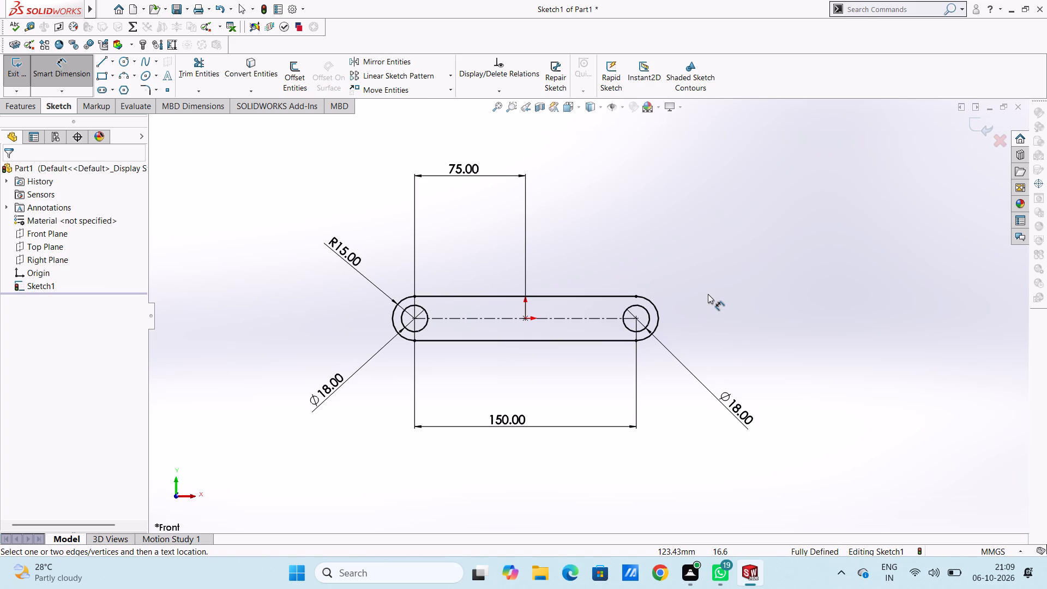
{"action": "left_click", "coordinate": [106, 64]}
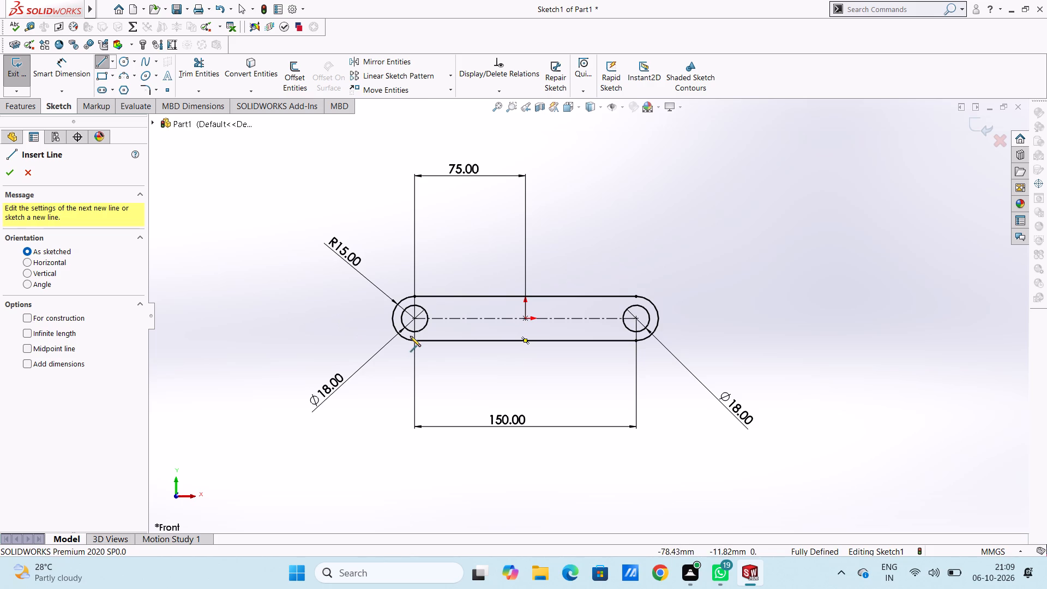
{"action": "left_click", "coordinate": [390, 318]}
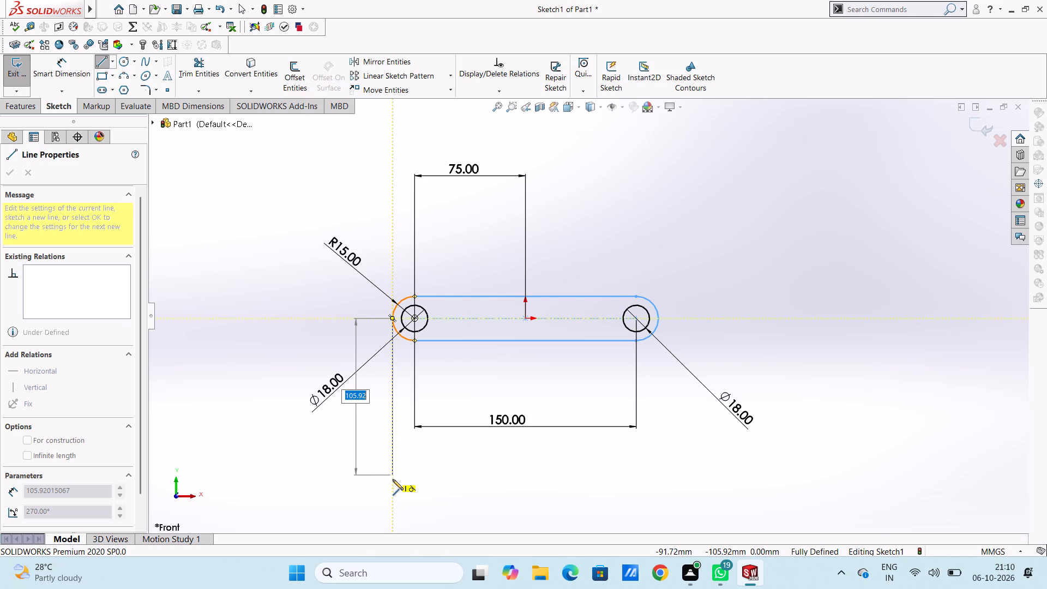
{"action": "scroll", "coordinate": [393, 472], "scroll_direction": "up", "scroll_amount": 2}
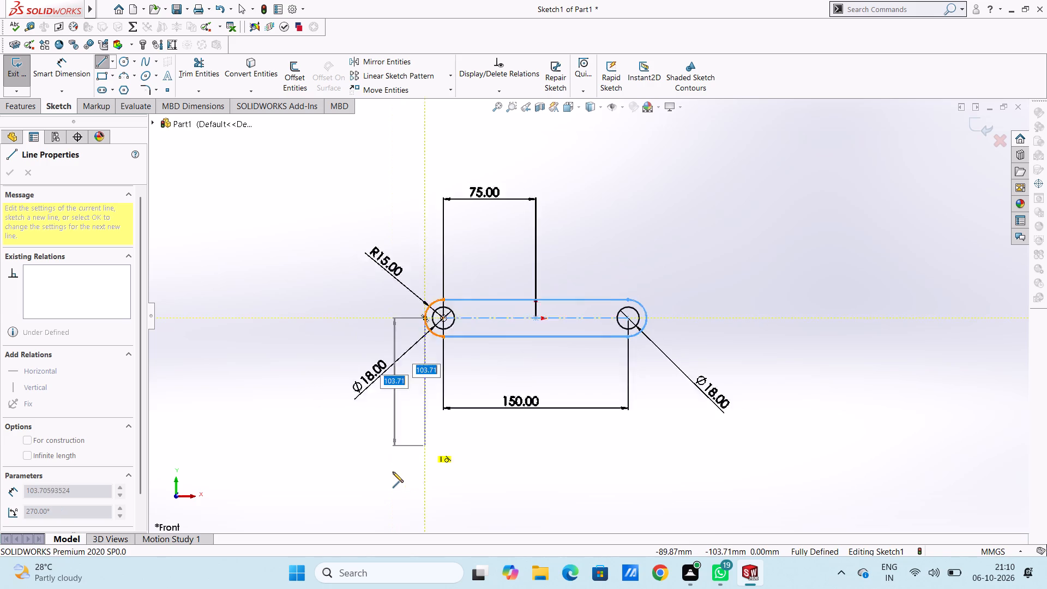
{"action": "scroll", "coordinate": [393, 472], "scroll_direction": "up", "scroll_amount": 1}
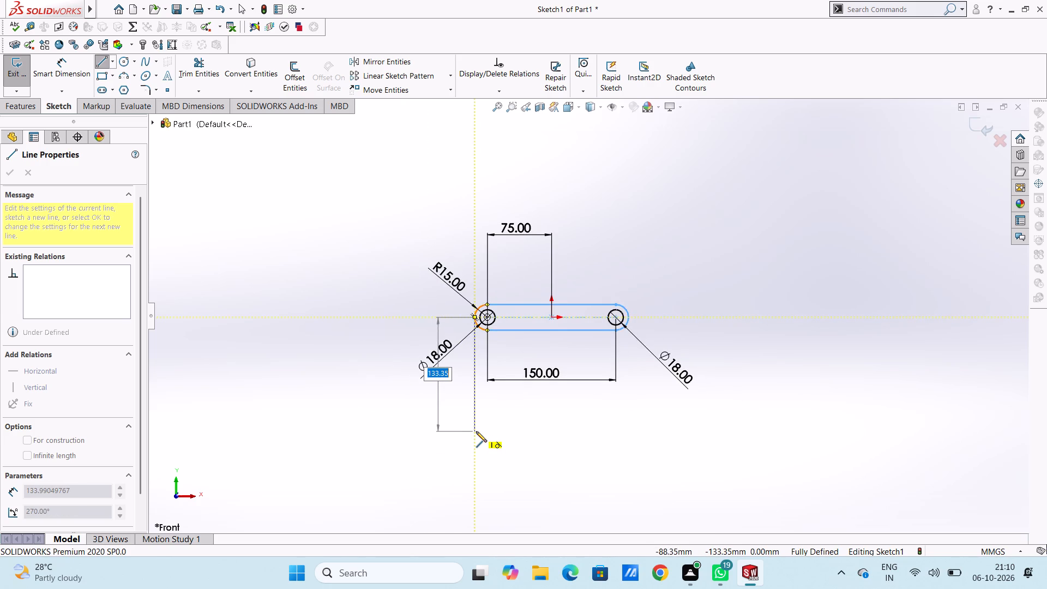
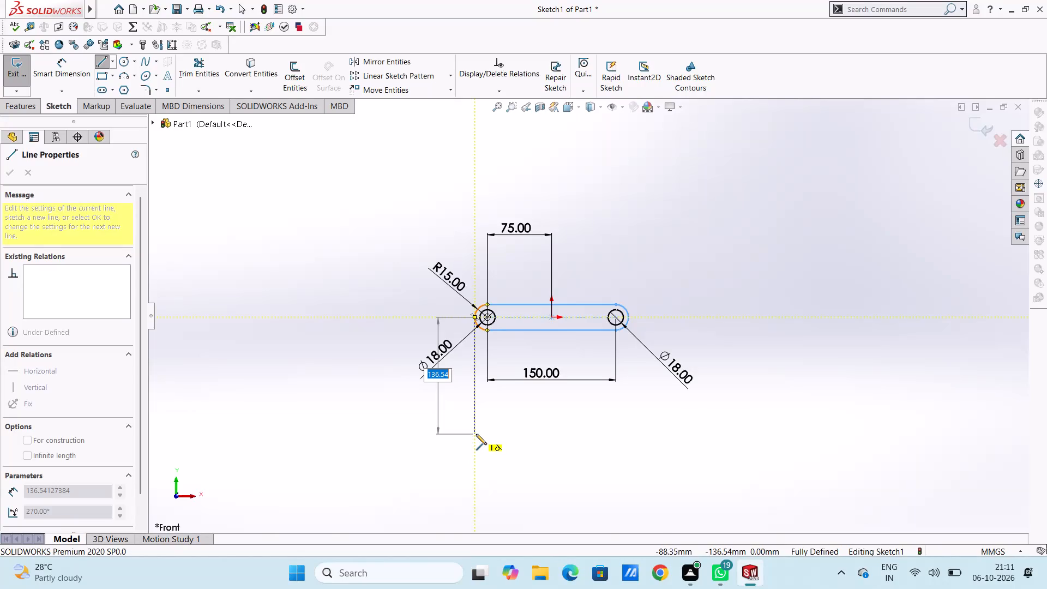
Set the length of the vertical line below the slot's left end to 140 mm and finish the line.
{"action": "type", "text": "140"}
{"action": "key", "text": "Return"}
{"action": "key", "text": "Escape"}
{"action": "key", "text": "Escape"}
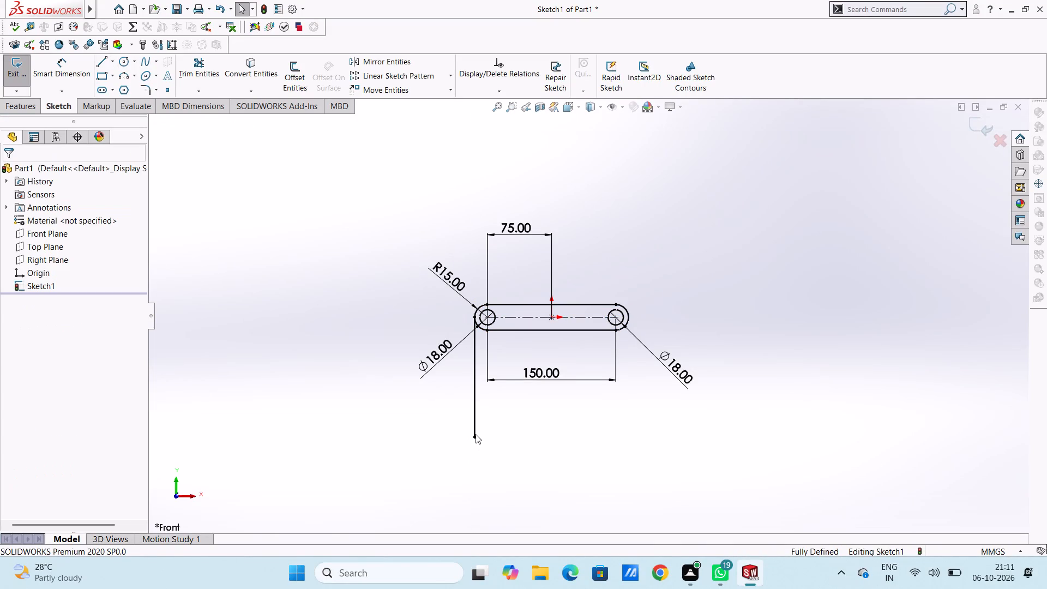
Draw a vertical line about 140 mm long downward from the outermost point of the slot's right end arc.
{"action": "left_click", "coordinate": [97, 64]}
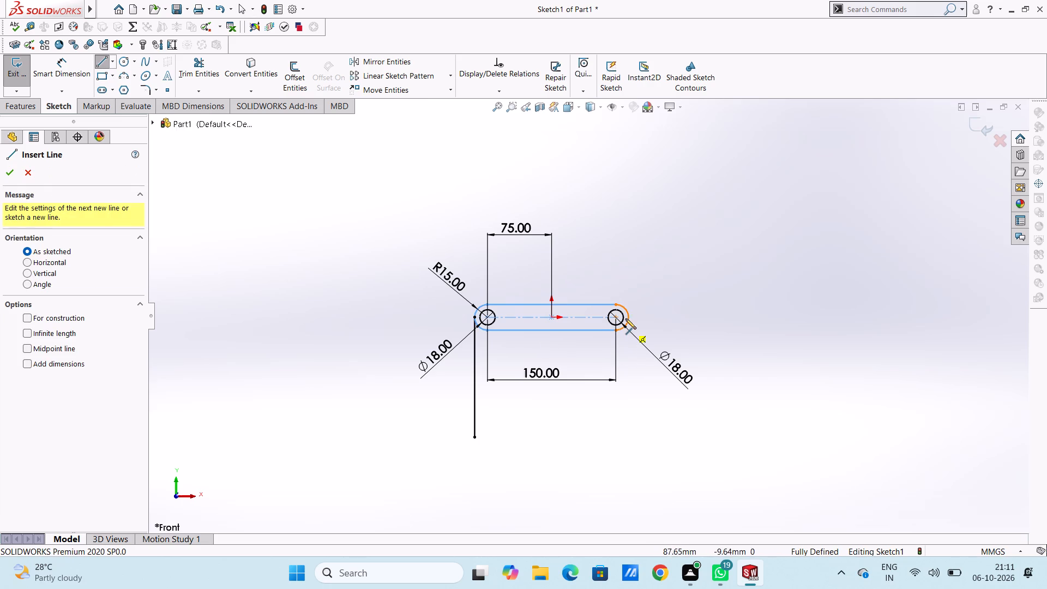
{"action": "left_click", "coordinate": [628, 318]}
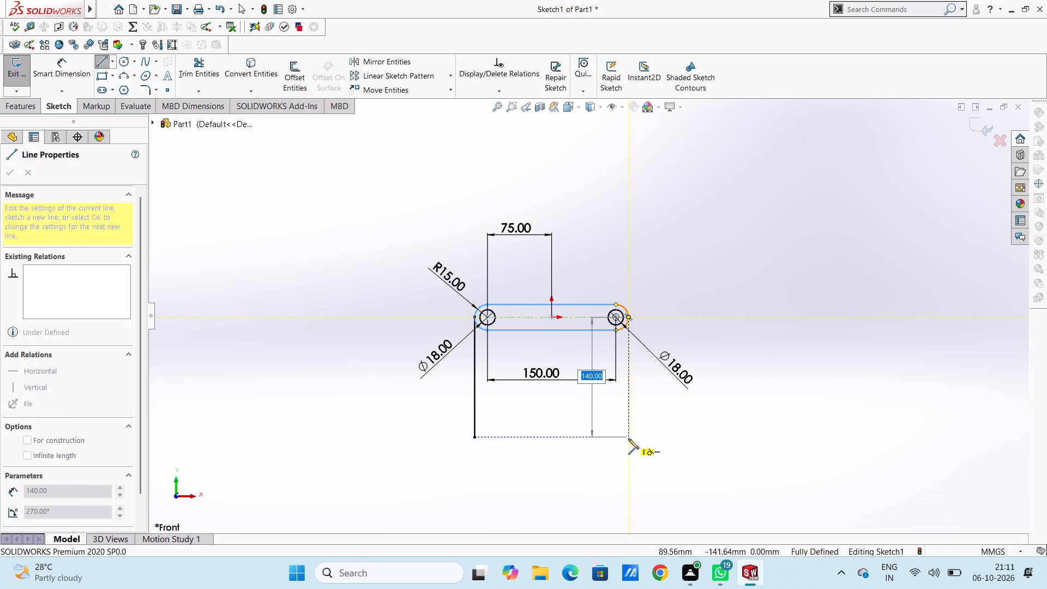
{"action": "left_click", "coordinate": [628, 438]}
{"action": "key", "text": "Escape"}
{"action": "key", "text": "Escape"}
{"action": "key", "text": "Escape"}
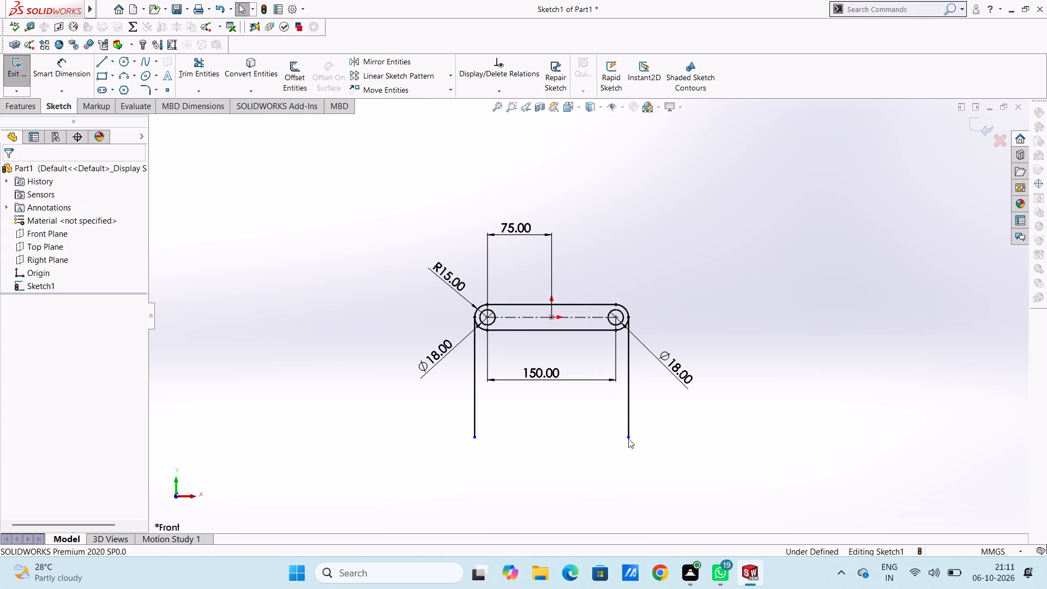
Dimension the length of the vertical line below the slot's left end as 150 mm.
{"action": "scroll", "coordinate": [600, 422], "scroll_direction": "down", "scroll_amount": 1}
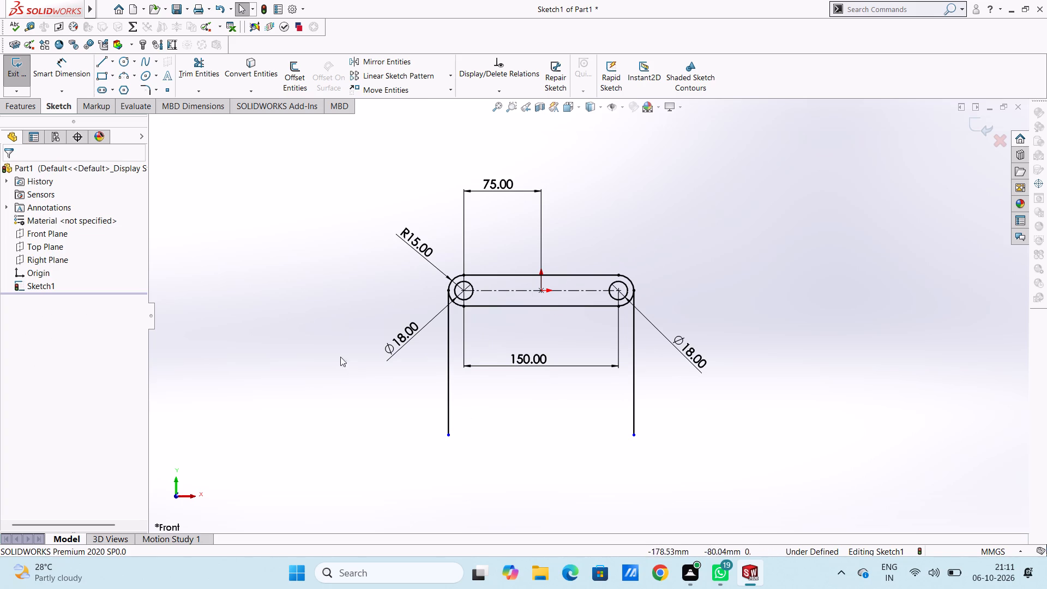
{"action": "left_click", "coordinate": [65, 68]}
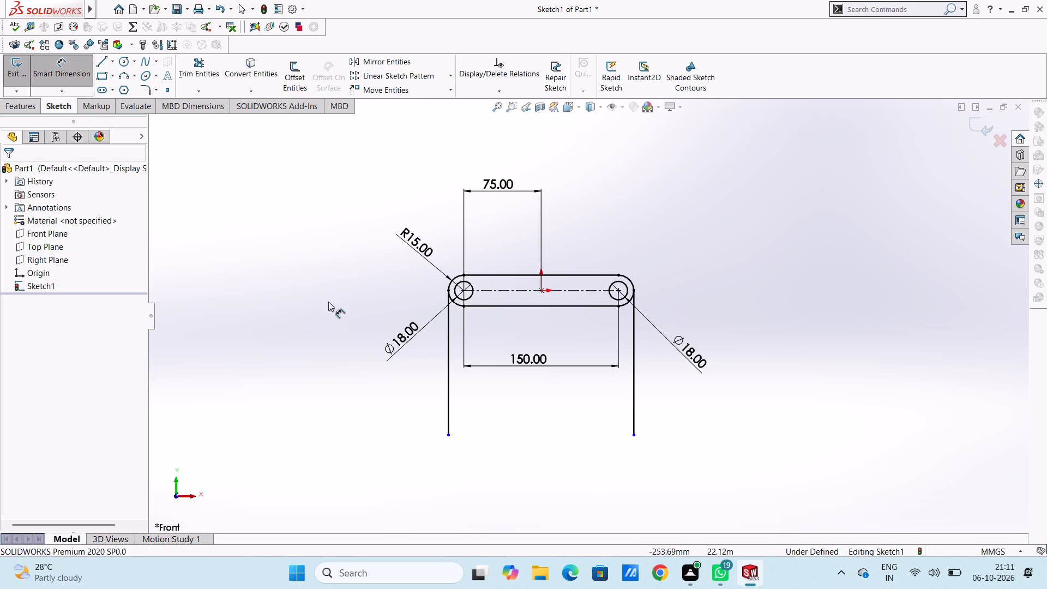
{"action": "left_click", "coordinate": [446, 392]}
{"action": "left_click", "coordinate": [339, 370]}
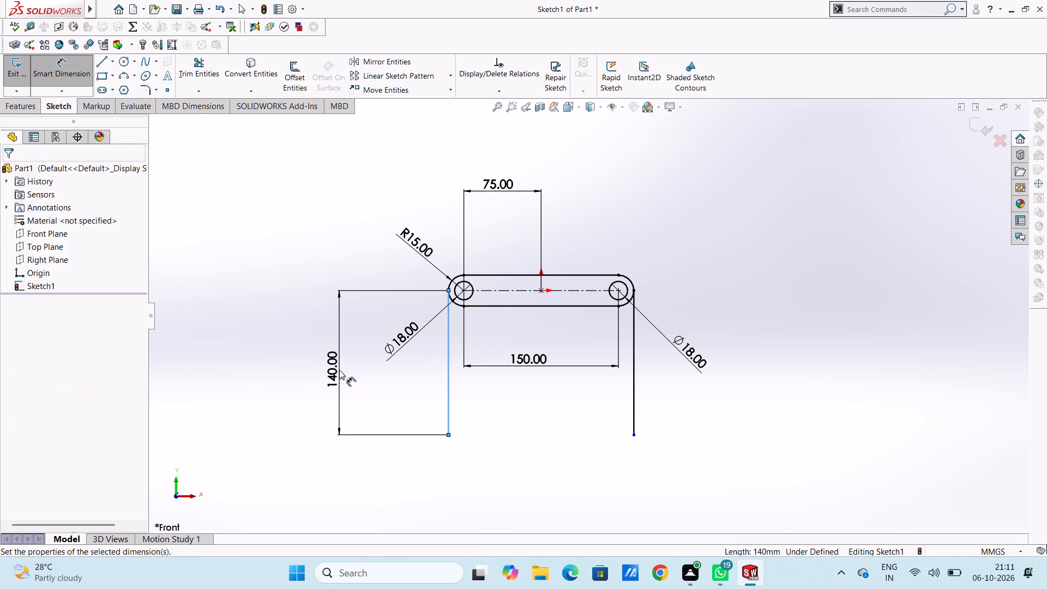
{"action": "type", "text": "150"}
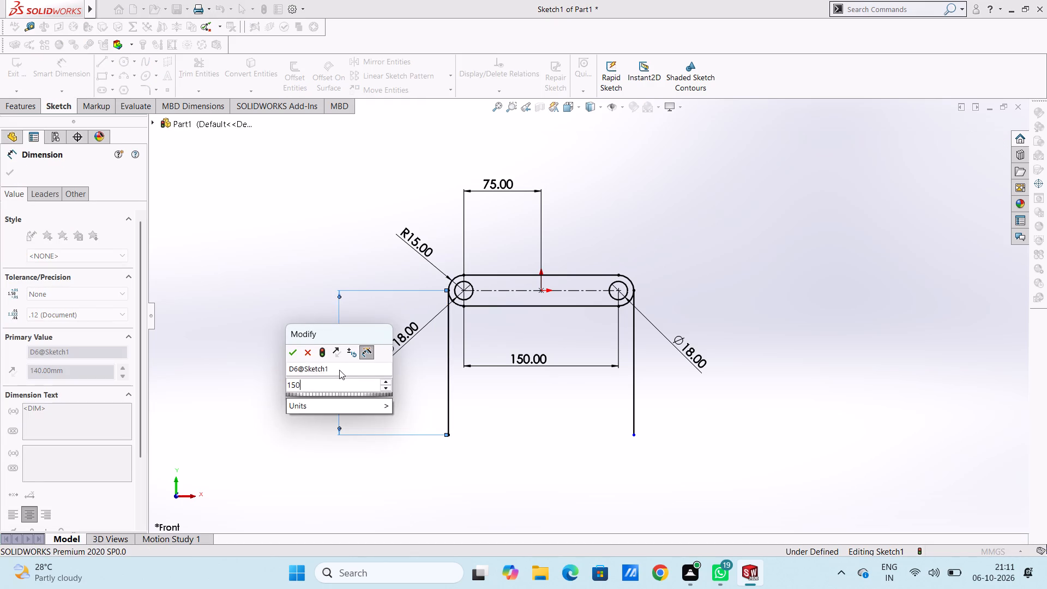
{"action": "key", "text": "Return"}
{"action": "left_click", "coordinate": [324, 251]}
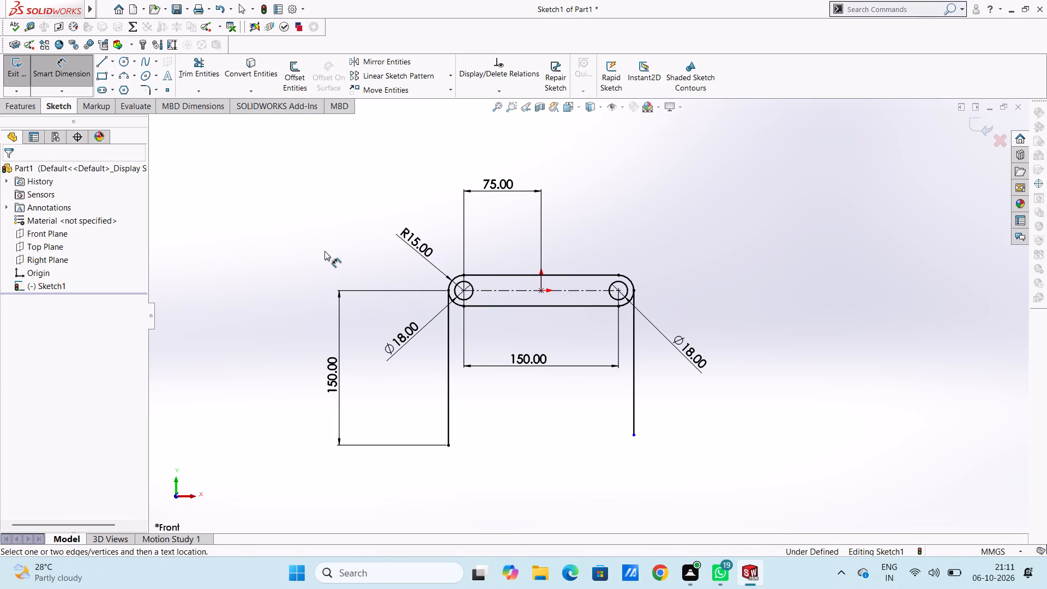
Dimension the length of the vertical line below the slot's right end as 150 mm.
{"action": "left_click", "coordinate": [631, 374]}
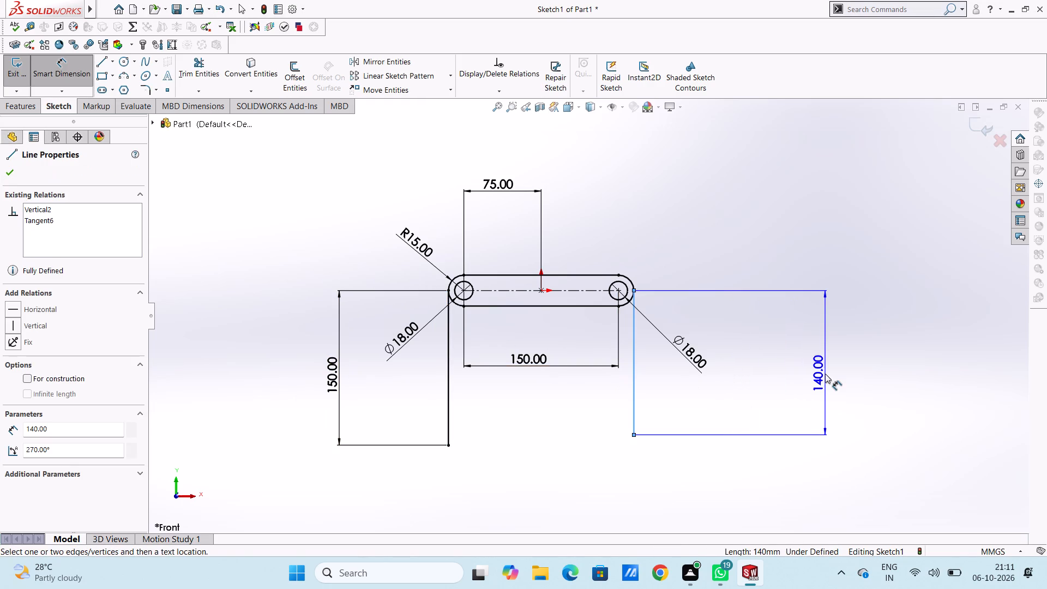
{"action": "left_click", "coordinate": [825, 373]}
{"action": "type", "text": "150"}
{"action": "key", "text": "Return"}
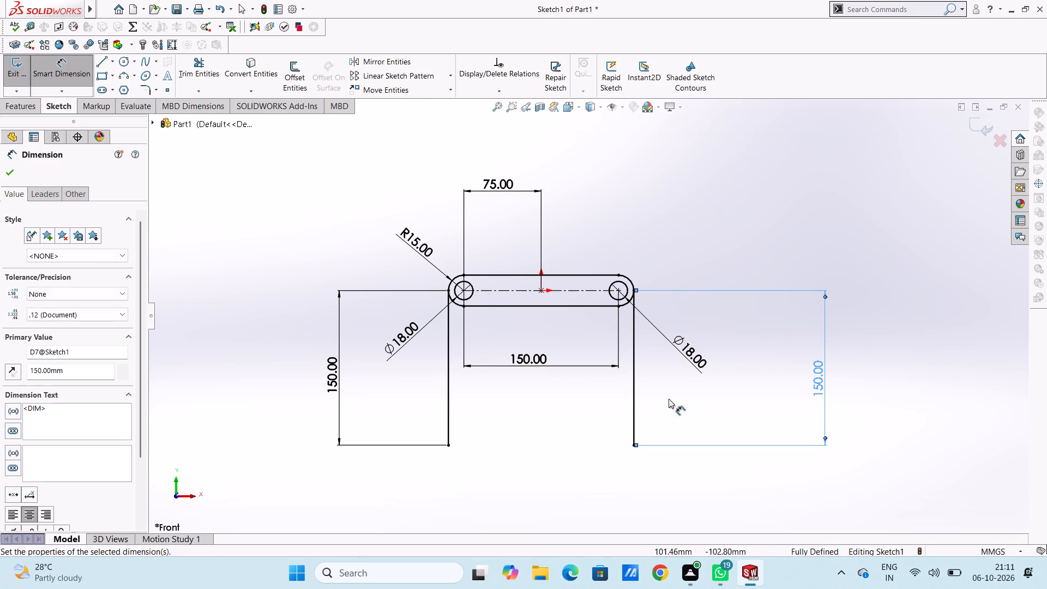
{"action": "left_click", "coordinate": [712, 399]}
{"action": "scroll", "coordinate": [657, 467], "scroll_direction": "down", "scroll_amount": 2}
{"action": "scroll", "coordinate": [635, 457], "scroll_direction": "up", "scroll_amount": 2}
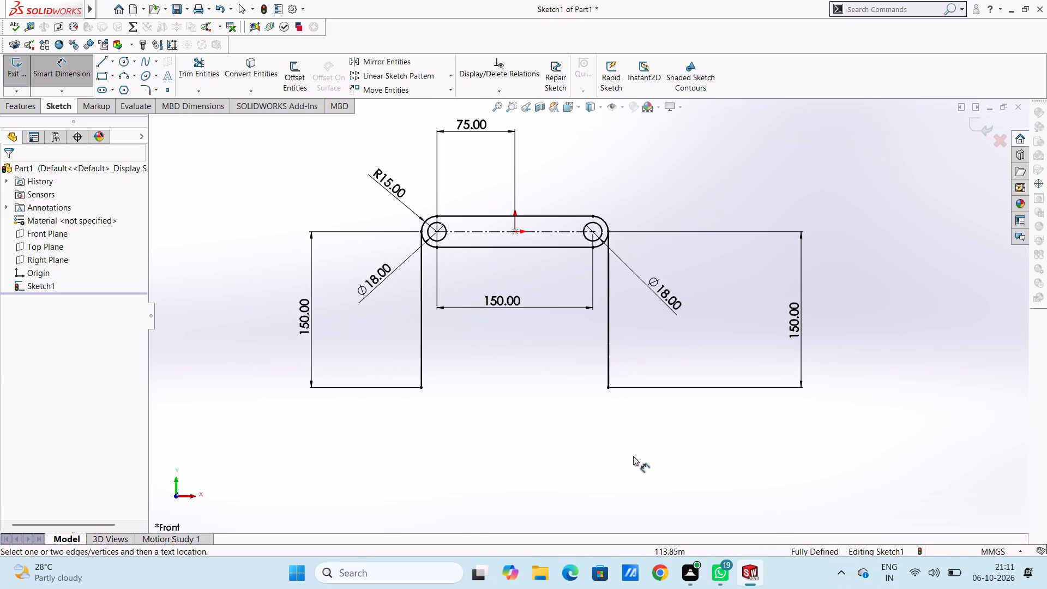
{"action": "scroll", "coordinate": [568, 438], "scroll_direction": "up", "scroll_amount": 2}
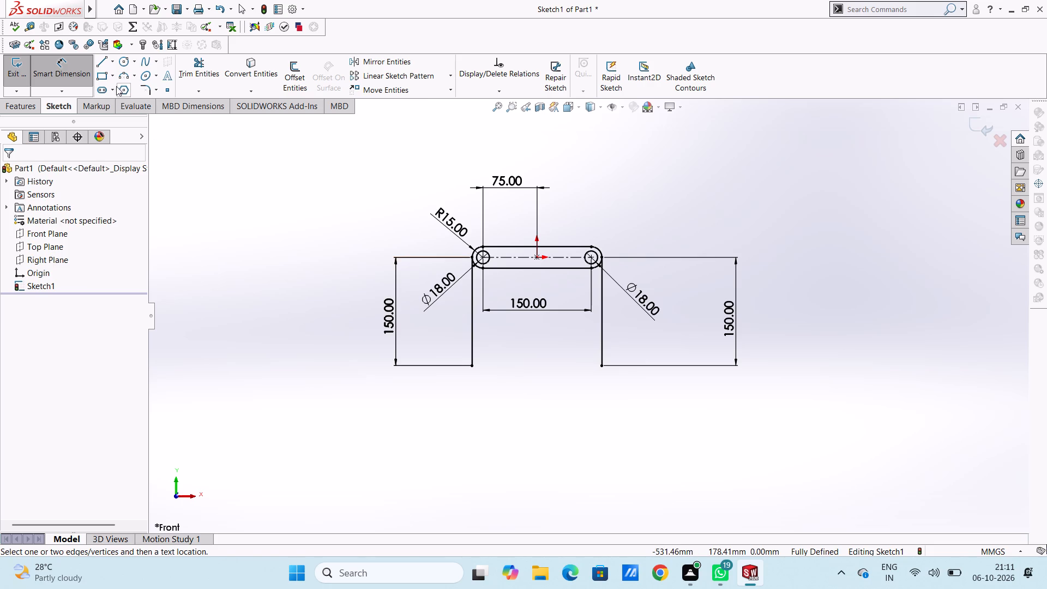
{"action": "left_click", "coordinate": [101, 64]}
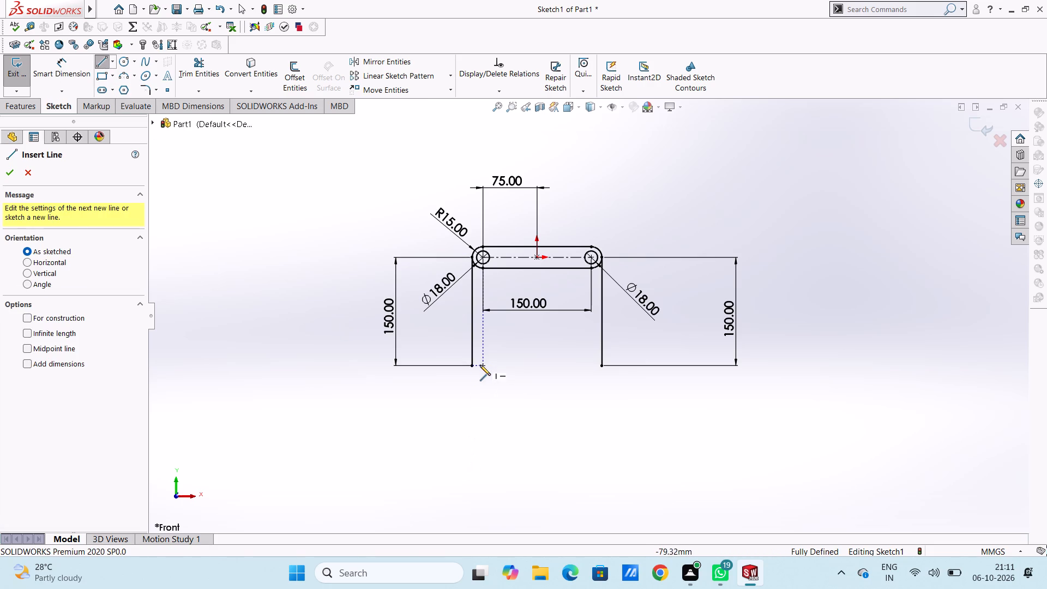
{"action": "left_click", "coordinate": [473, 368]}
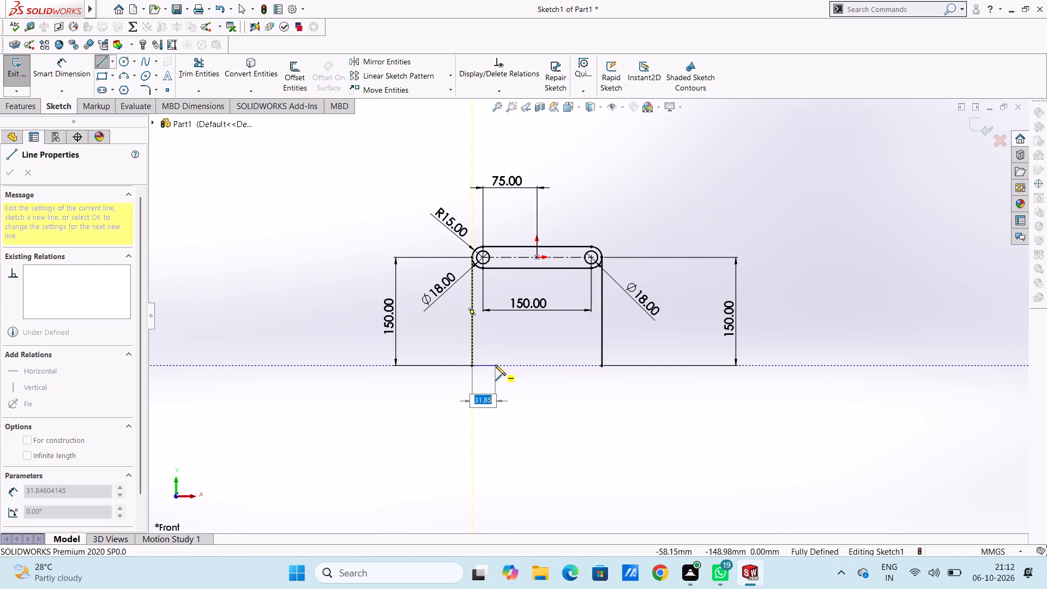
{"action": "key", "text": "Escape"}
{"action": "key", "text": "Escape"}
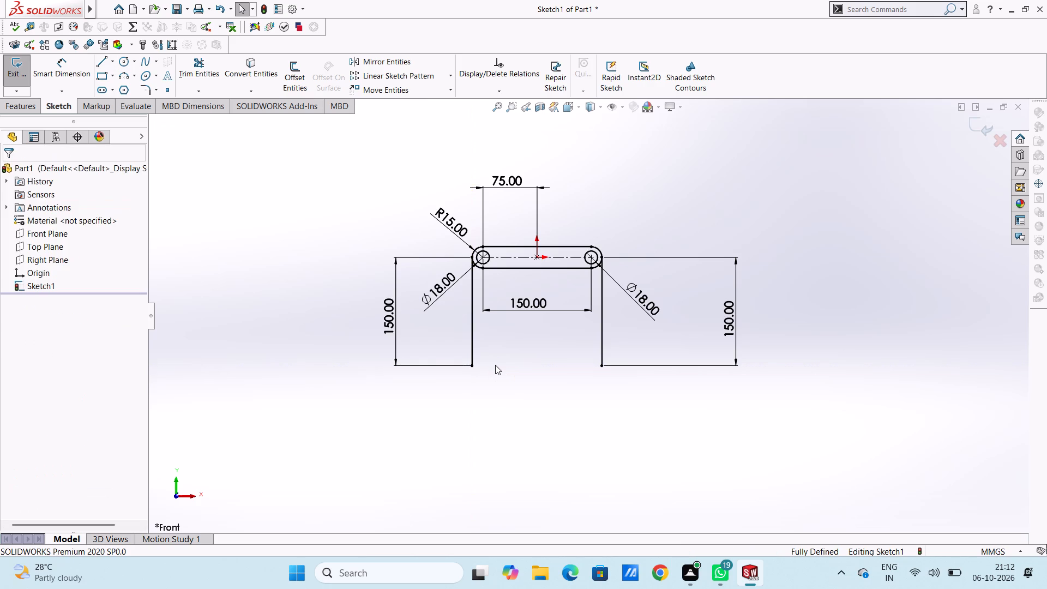
Offset the left vertical line 15 mm inward, with the direction reversed, chain selection off and dimensions added.
{"action": "scroll", "coordinate": [506, 277], "scroll_direction": "down", "scroll_amount": 3}
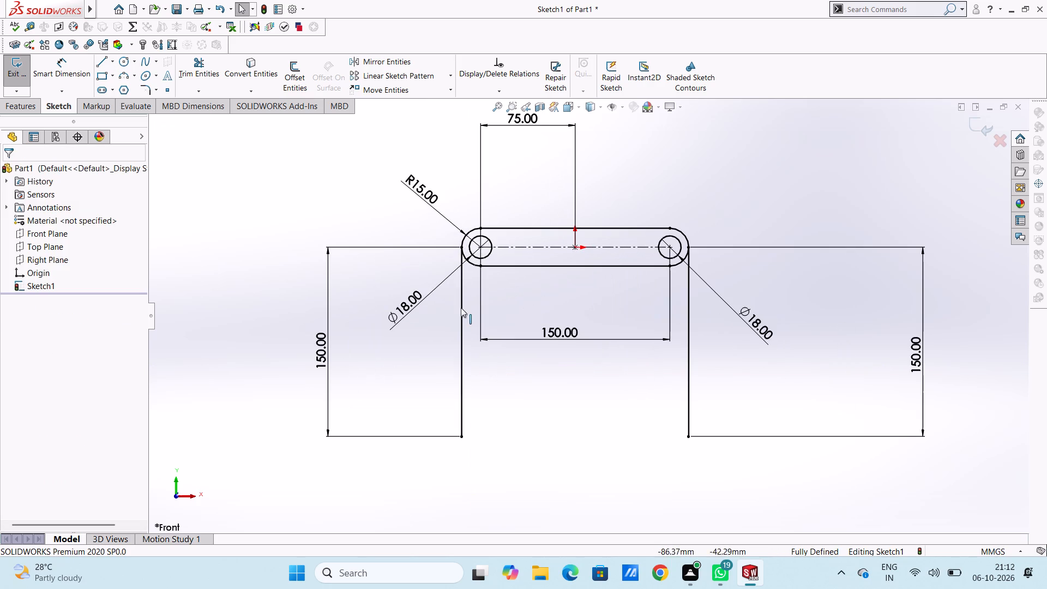
{"action": "left_click", "coordinate": [298, 73]}
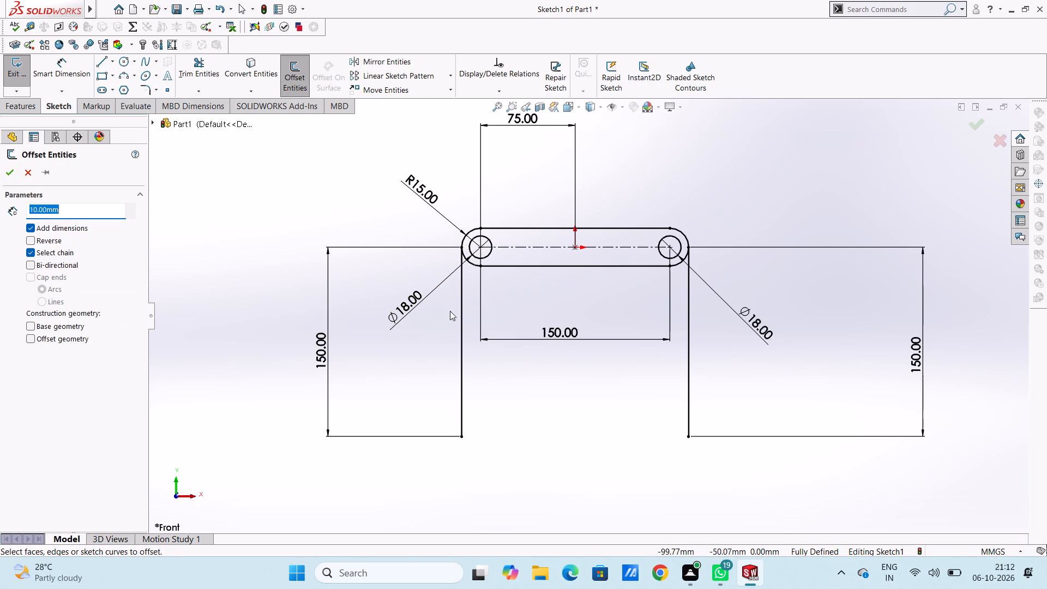
{"action": "left_click", "coordinate": [461, 319]}
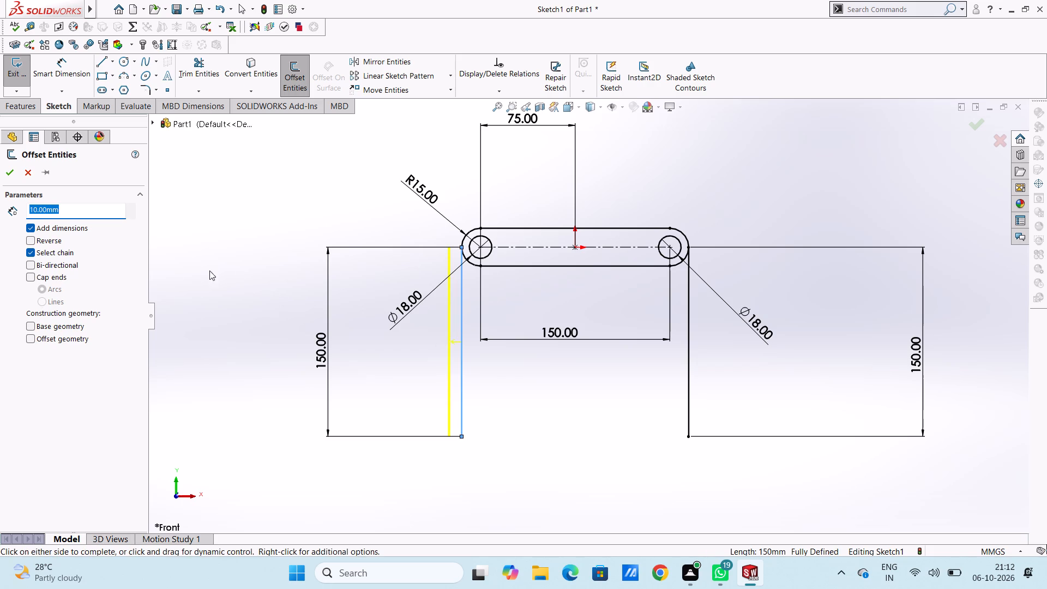
{"action": "left_click", "coordinate": [31, 254]}
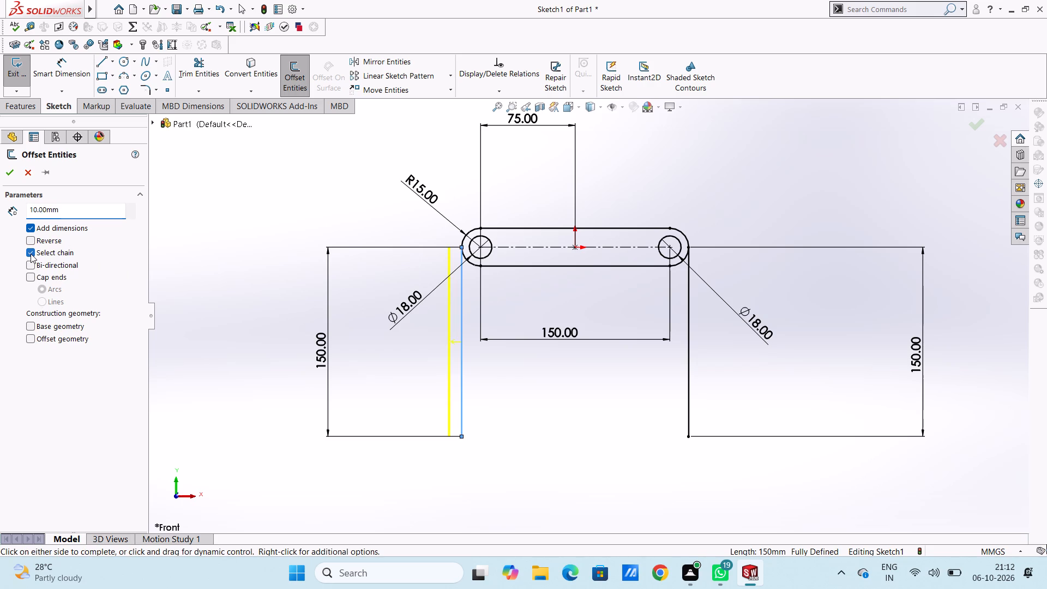
{"action": "left_click", "coordinate": [28, 240]}
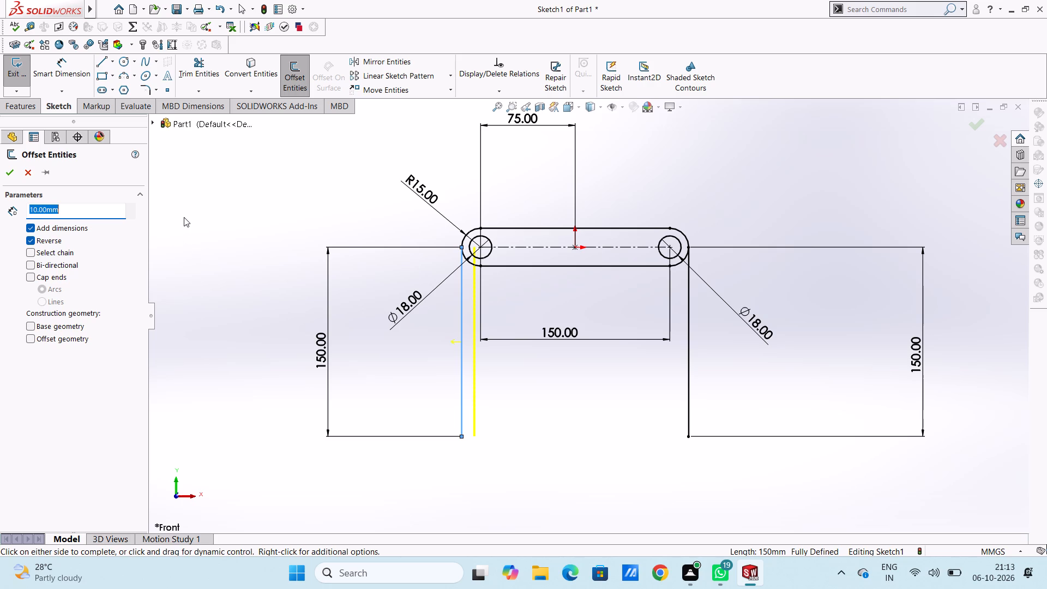
{"action": "type", "text": "15"}
{"action": "key", "text": "Return"}
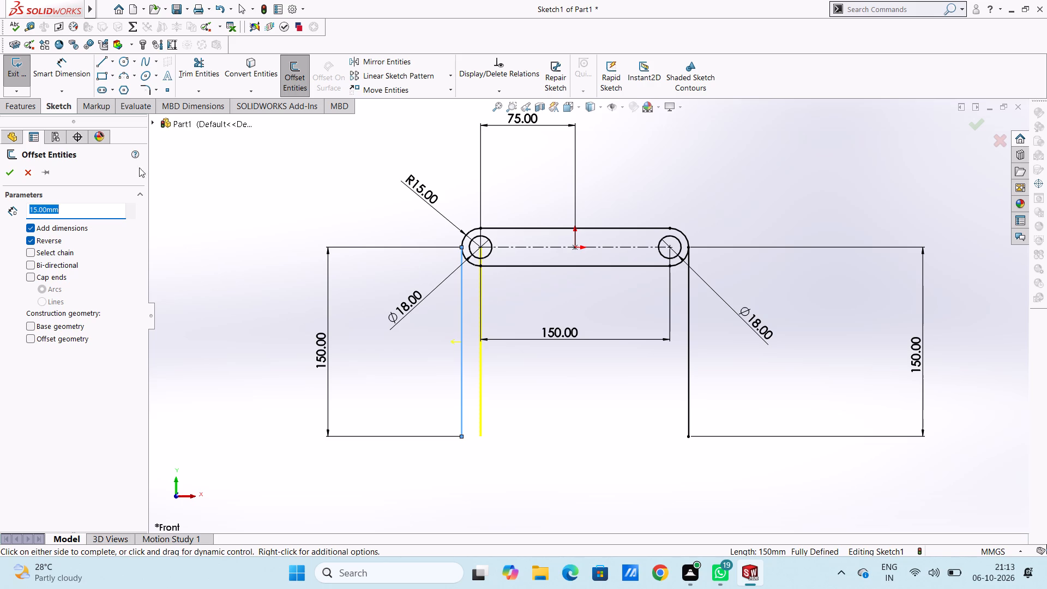
{"action": "left_click", "coordinate": [9, 179]}
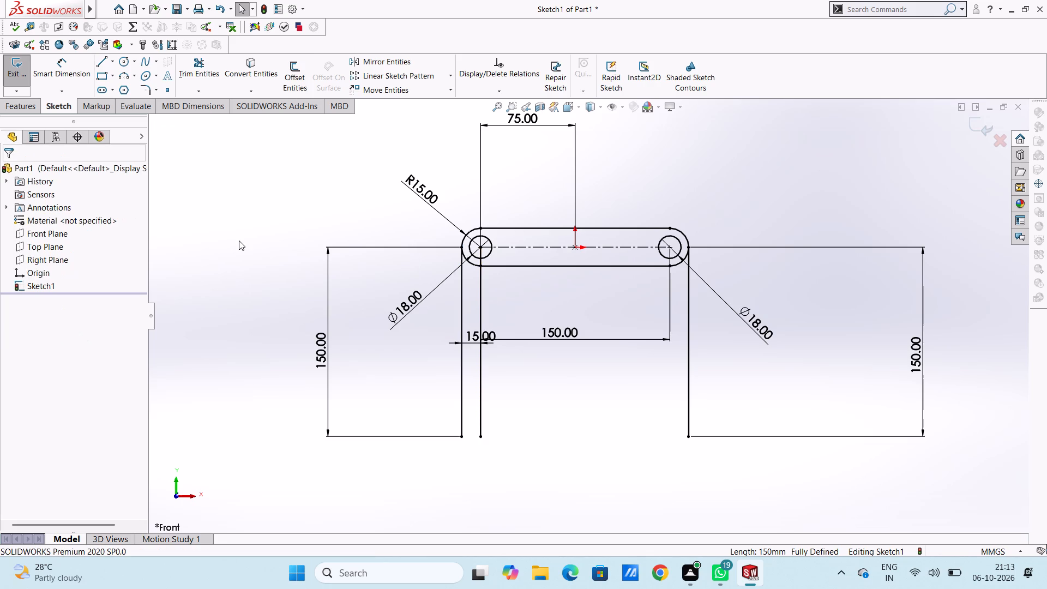
{"action": "left_click", "coordinate": [239, 241]}
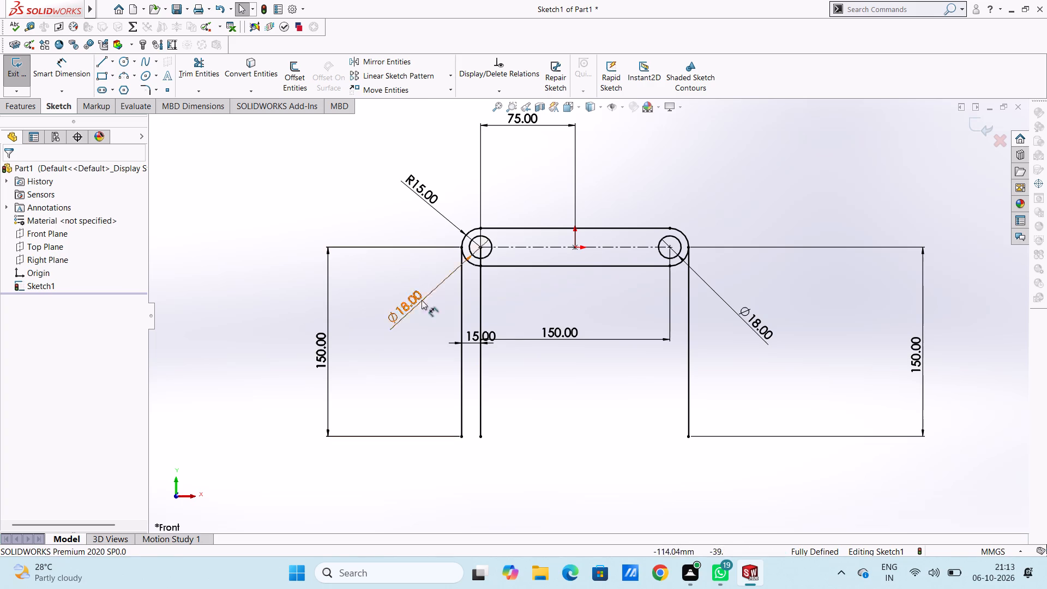
Draw a 52 mm vertical line upward from the lower endpoint of the inner offset line.
{"action": "scroll", "coordinate": [510, 345], "scroll_direction": "down", "scroll_amount": 2}
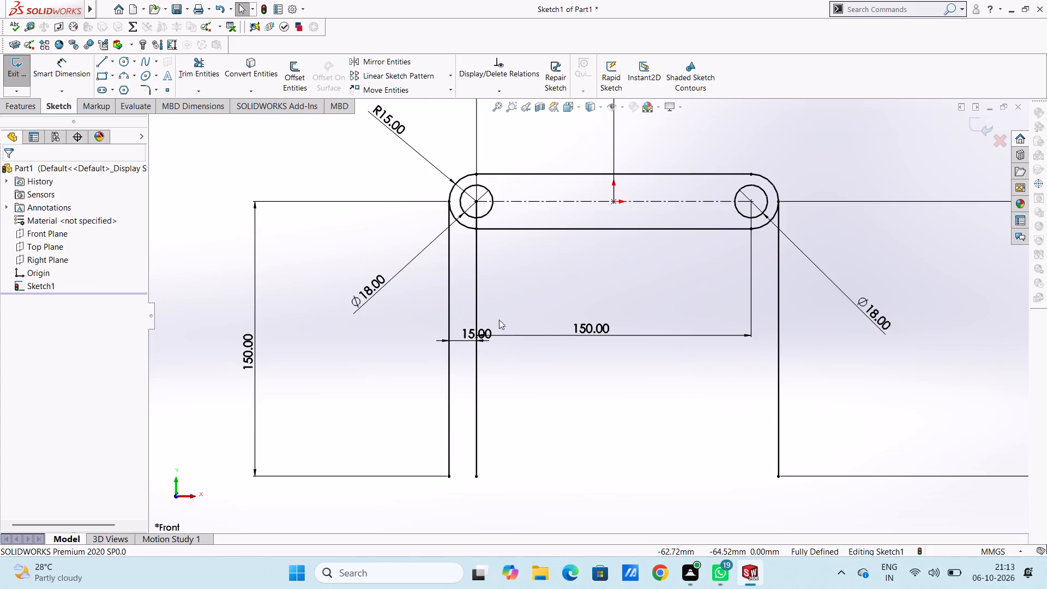
{"action": "scroll", "coordinate": [495, 289], "scroll_direction": "up", "scroll_amount": 1}
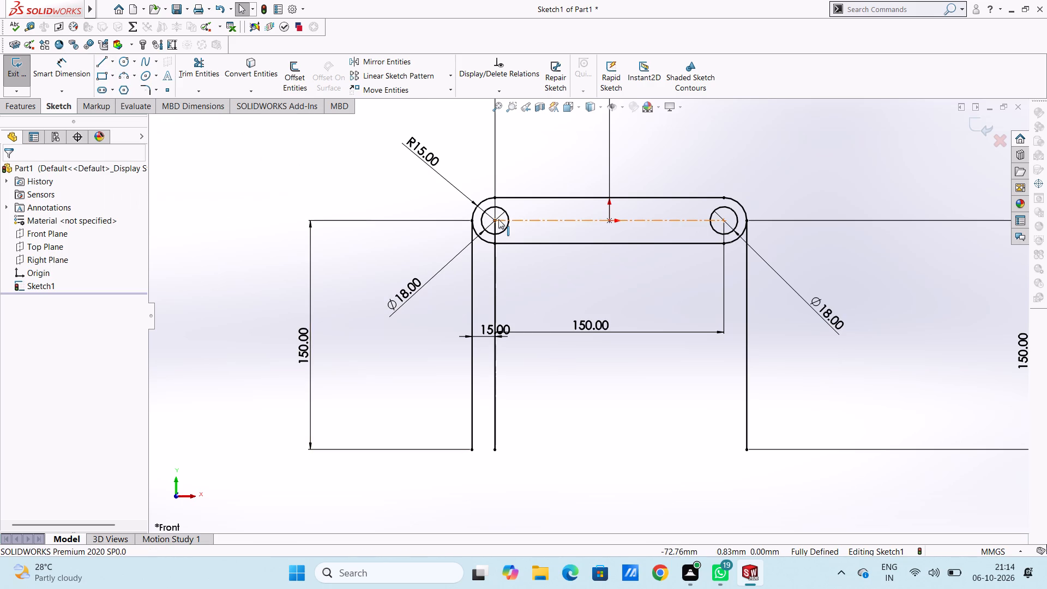
{"action": "scroll", "coordinate": [596, 232], "scroll_direction": "down", "scroll_amount": 2}
{"action": "scroll", "coordinate": [596, 232], "scroll_direction": "up", "scroll_amount": 3}
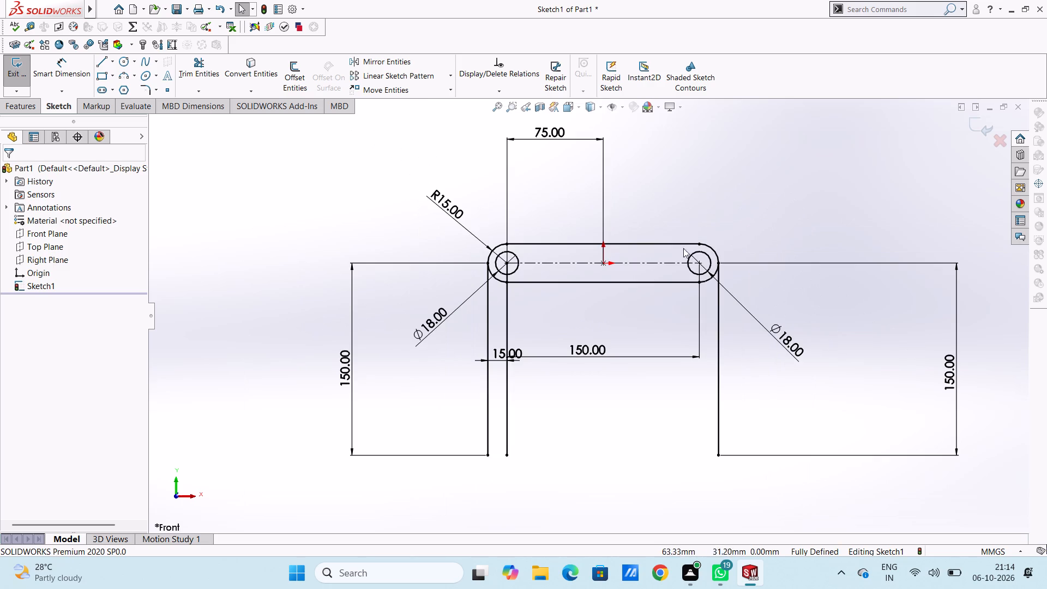
{"action": "scroll", "coordinate": [676, 304], "scroll_direction": "up", "scroll_amount": 3}
{"action": "scroll", "coordinate": [659, 332], "scroll_direction": "down", "scroll_amount": 2}
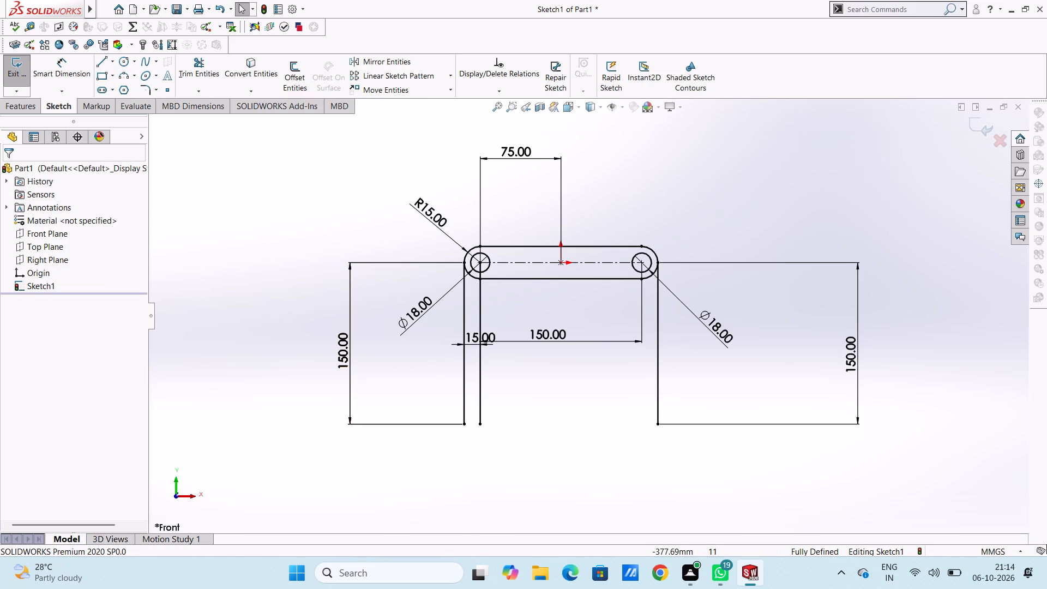
{"action": "left_click", "coordinate": [106, 60]}
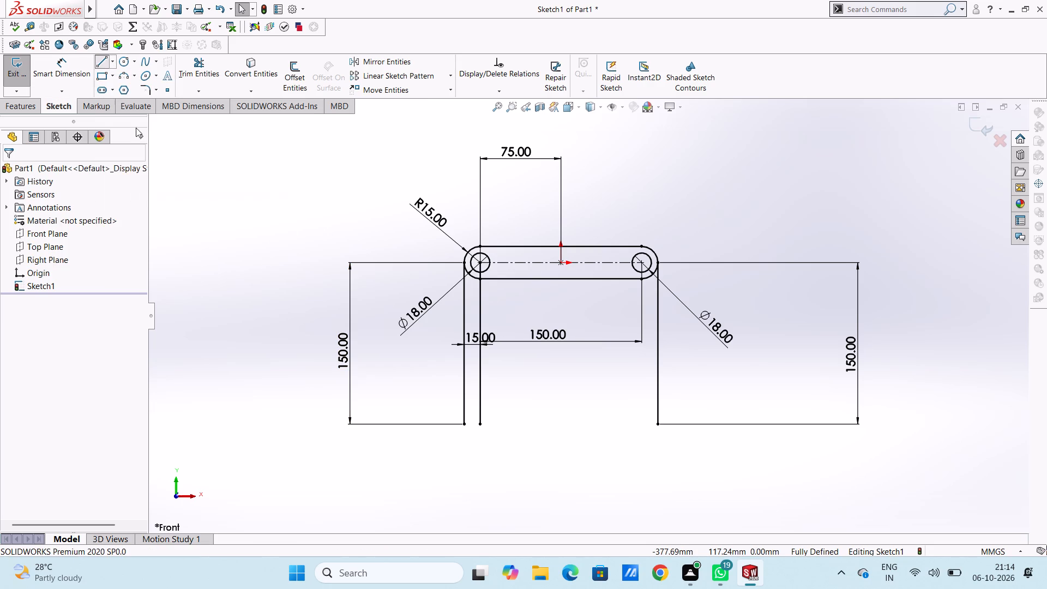
{"action": "left_click", "coordinate": [481, 425]}
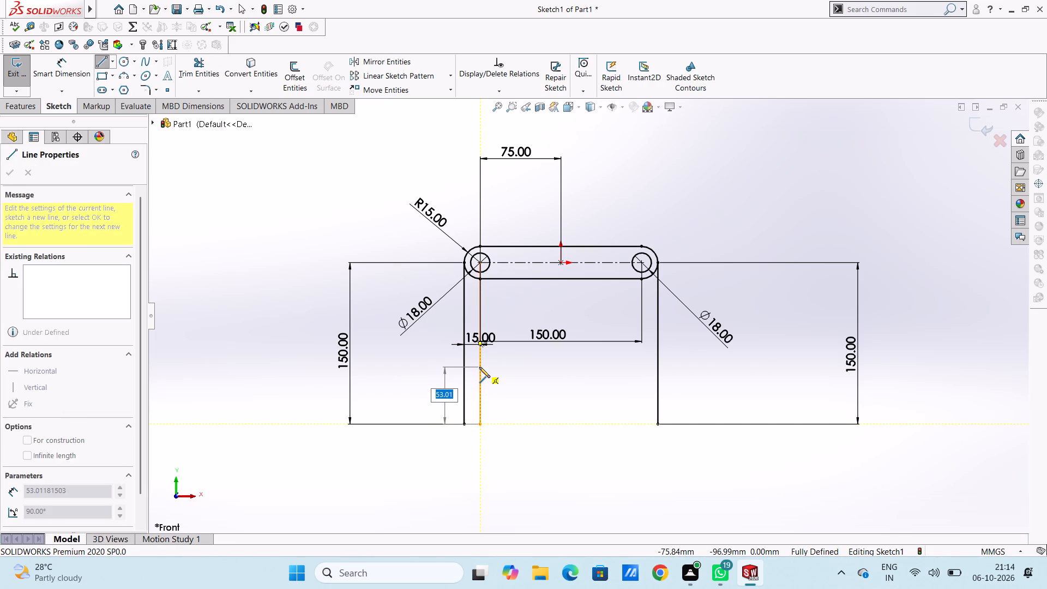
{"action": "type", "text": "52"}
{"action": "key", "text": "Return"}
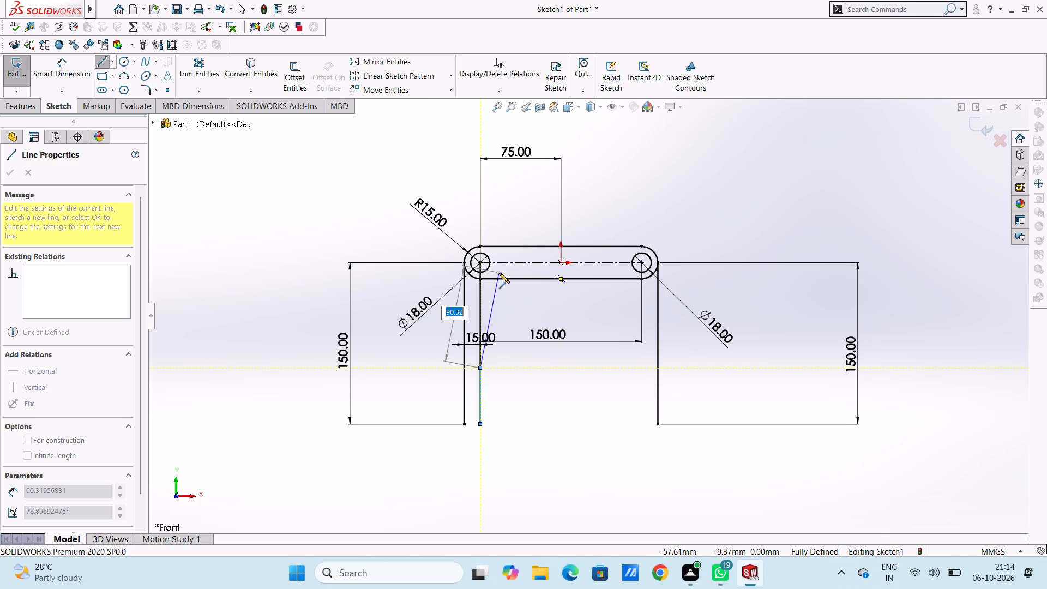
Continue with a slanted line about 90 mm long, at about 79°, from the 52 mm line's upper end into the slot.
{"action": "left_click", "coordinate": [499, 273]}
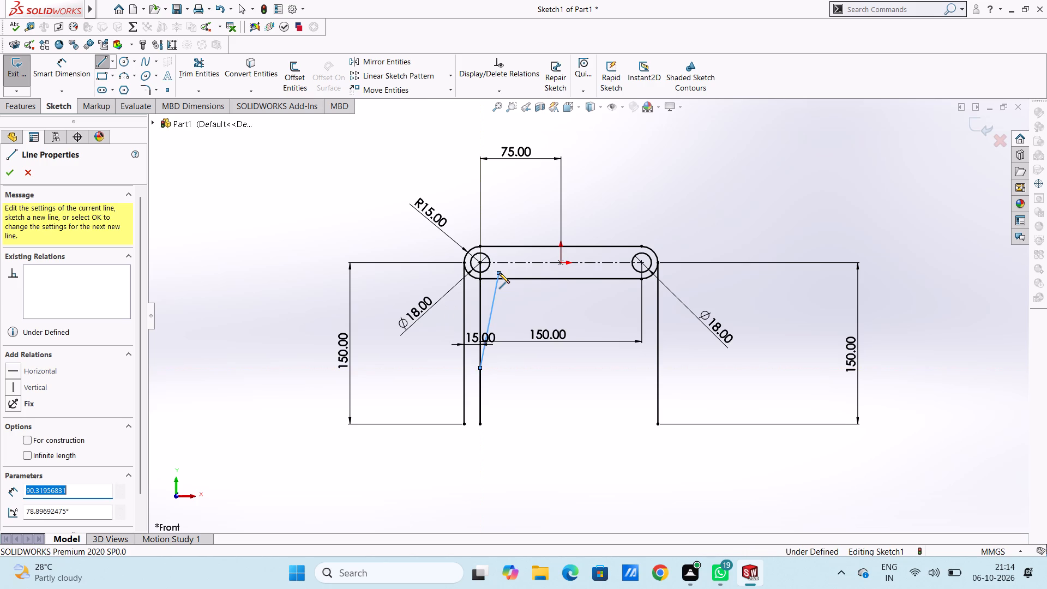
{"action": "key", "text": "Escape"}
{"action": "key", "text": "Escape"}
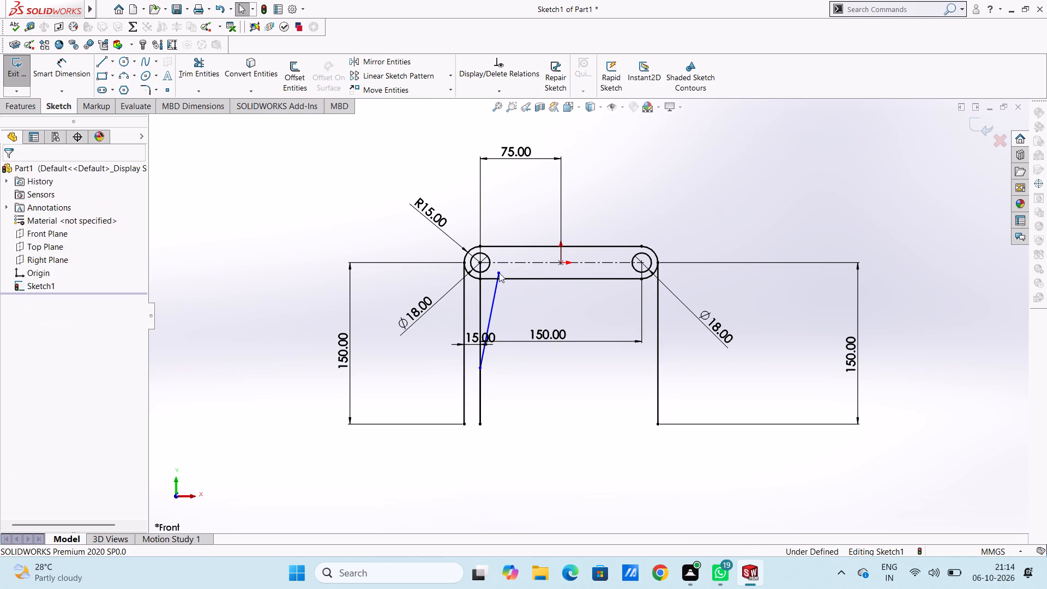
Trim away the inner left vertical line above the slanted line's lower end, and the slanted line's tip inside the slot.
{"action": "left_click", "coordinate": [204, 65]}
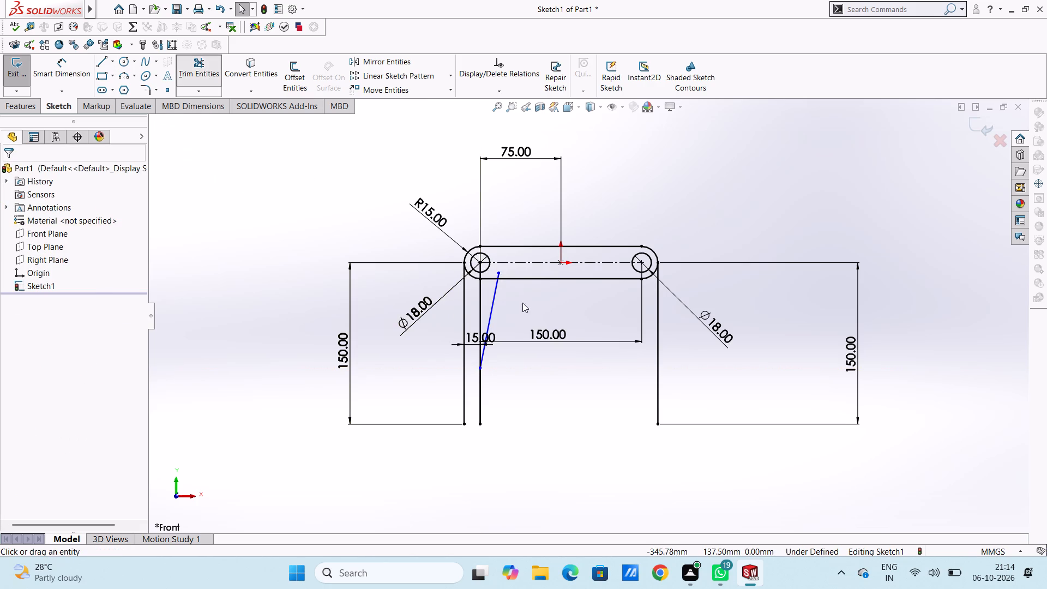
{"action": "scroll", "coordinate": [537, 286], "scroll_direction": "down", "scroll_amount": 3}
{"action": "scroll", "coordinate": [447, 252], "scroll_direction": "down", "scroll_amount": 3}
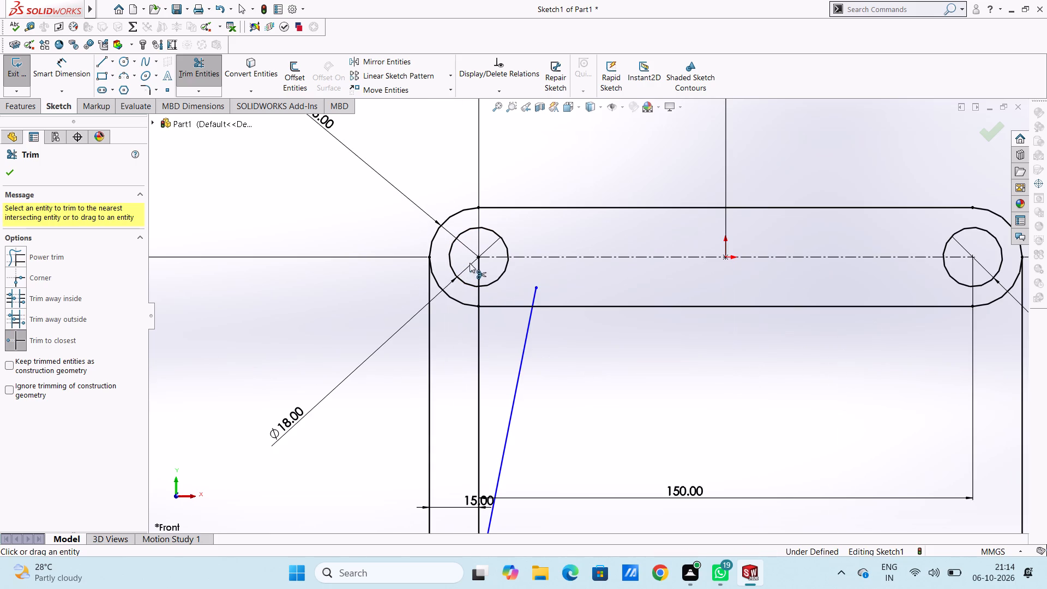
{"action": "left_click", "coordinate": [477, 268]}
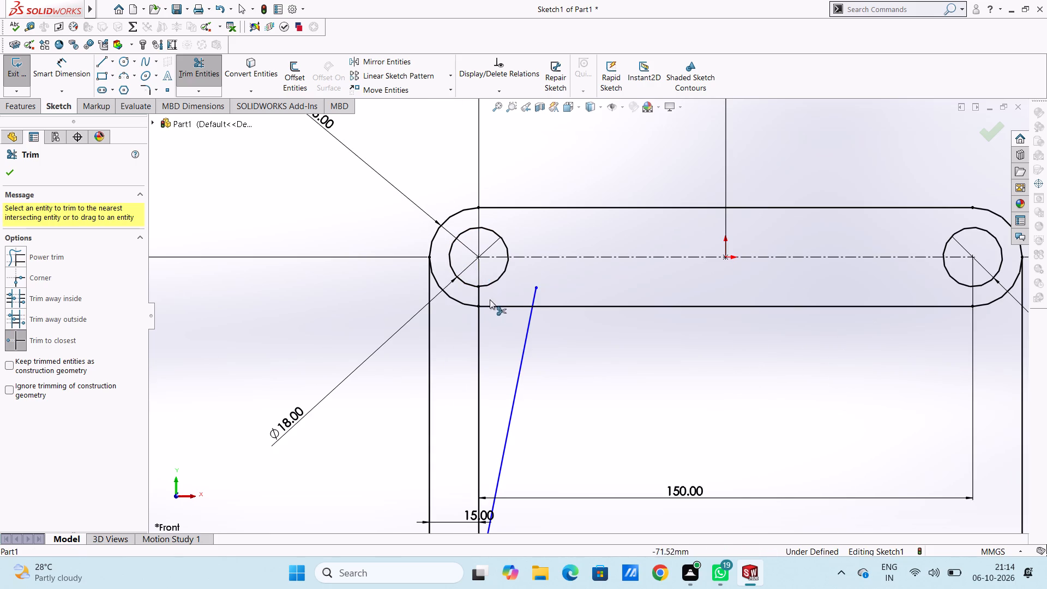
{"action": "left_click", "coordinate": [479, 295]}
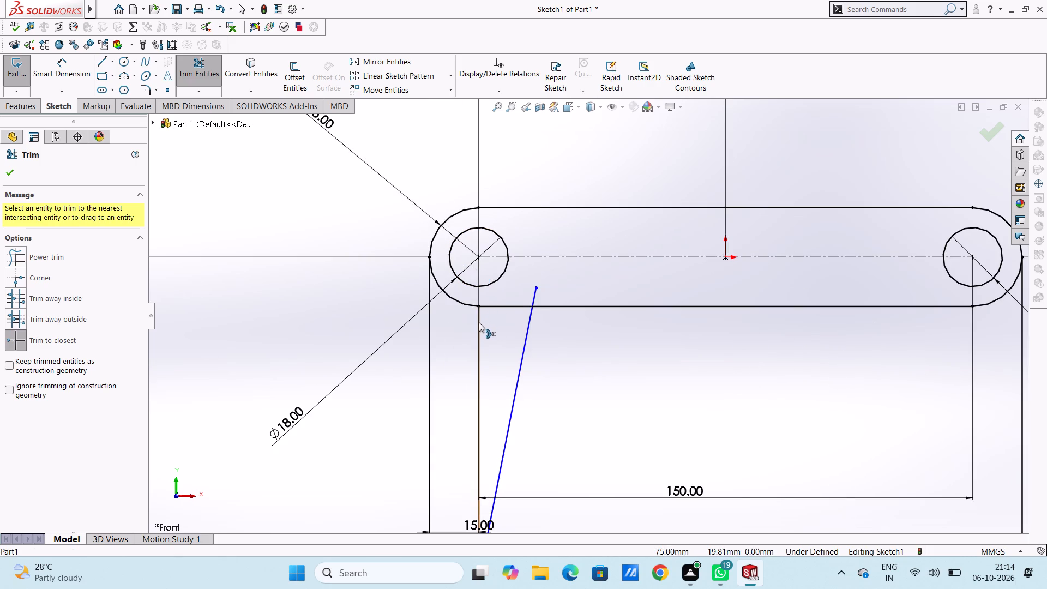
{"action": "left_click", "coordinate": [479, 322]}
{"action": "scroll", "coordinate": [489, 339], "scroll_direction": "up", "scroll_amount": 4}
{"action": "scroll", "coordinate": [577, 344], "scroll_direction": "down", "scroll_amount": 3}
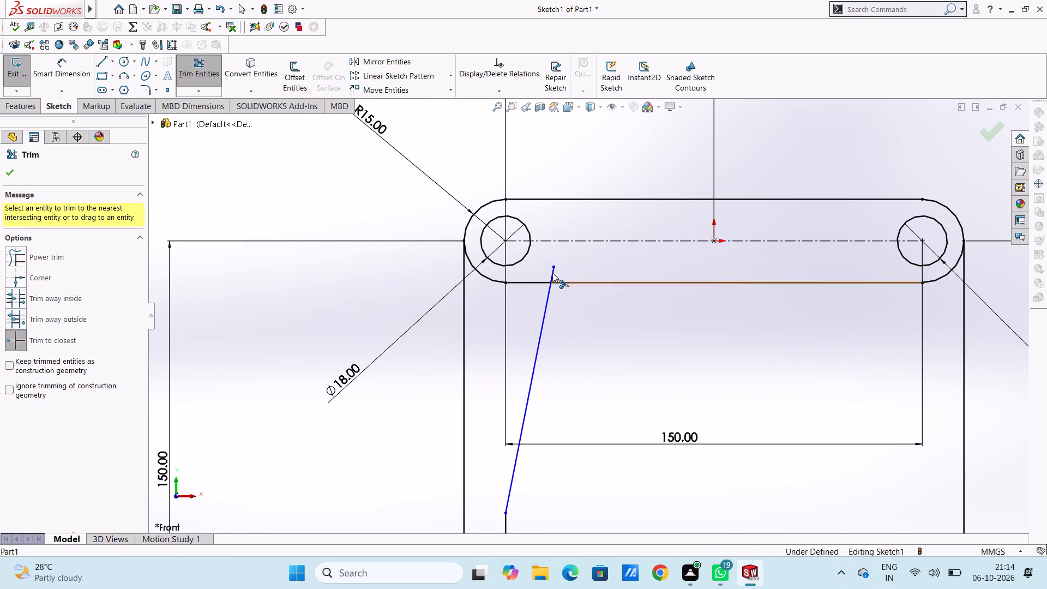
{"action": "left_click", "coordinate": [552, 275]}
{"action": "scroll", "coordinate": [565, 353], "scroll_direction": "up", "scroll_amount": 5}
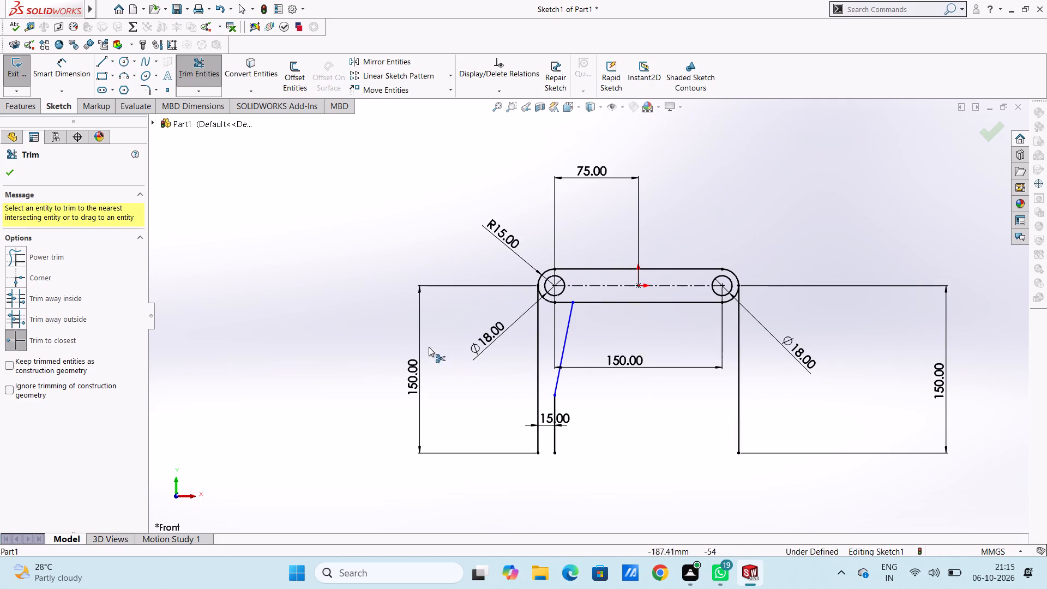
{"action": "key", "text": "Escape"}
{"action": "key", "text": "Escape"}
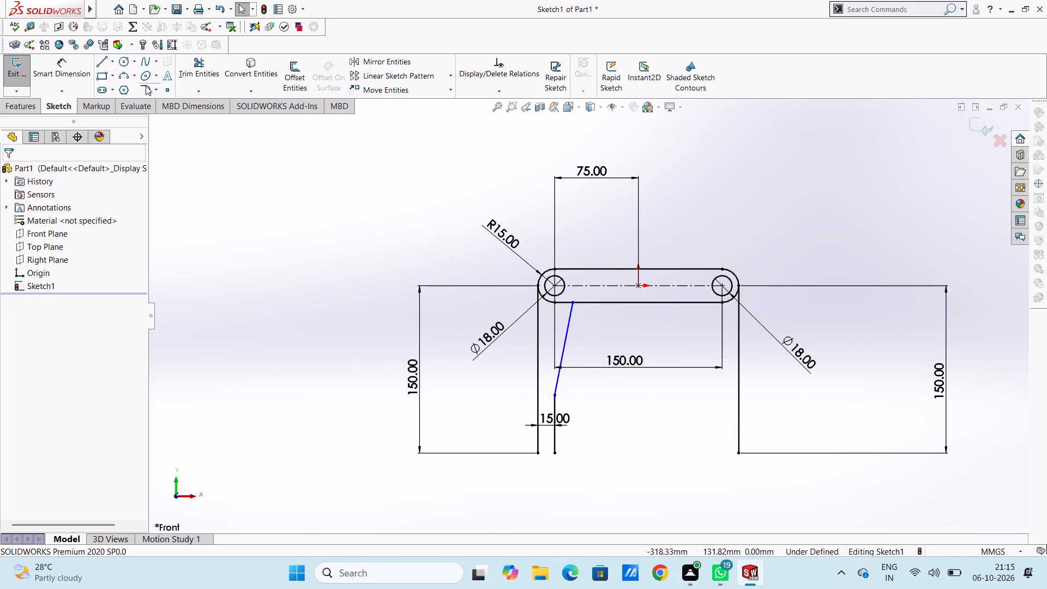
Dimension the angle between the outer left vertical line and the slanted line as 17°.
{"action": "left_click", "coordinate": [79, 68]}
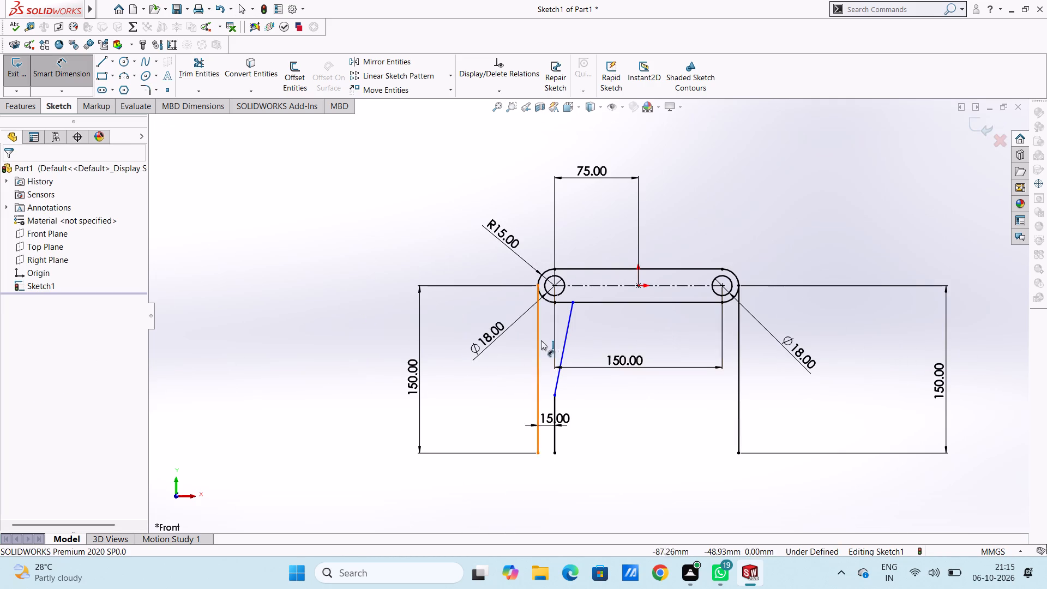
{"action": "left_click", "coordinate": [540, 340]}
{"action": "left_click", "coordinate": [565, 339]}
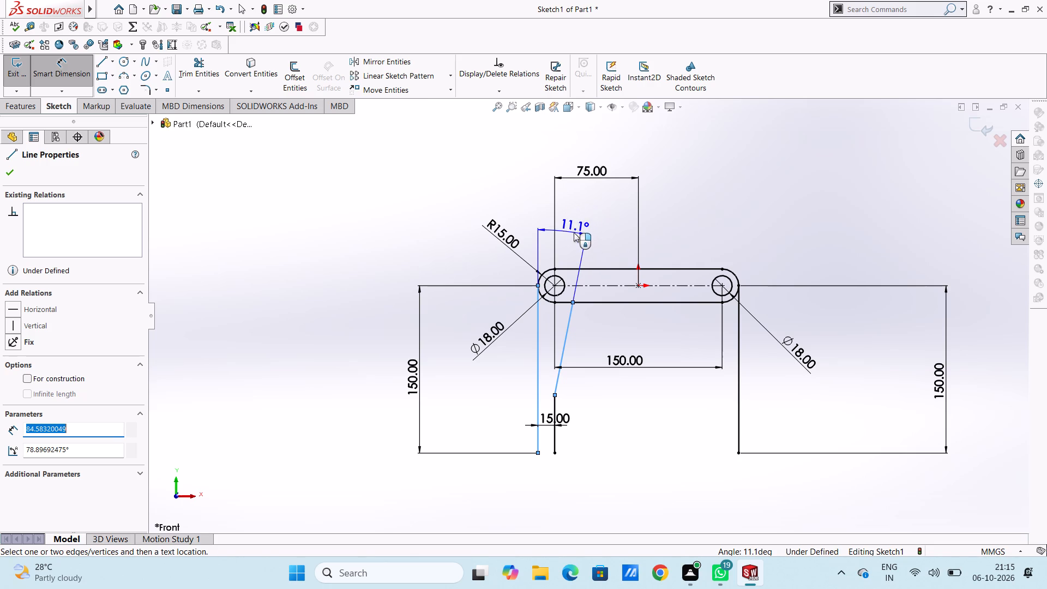
{"action": "left_click", "coordinate": [567, 226]}
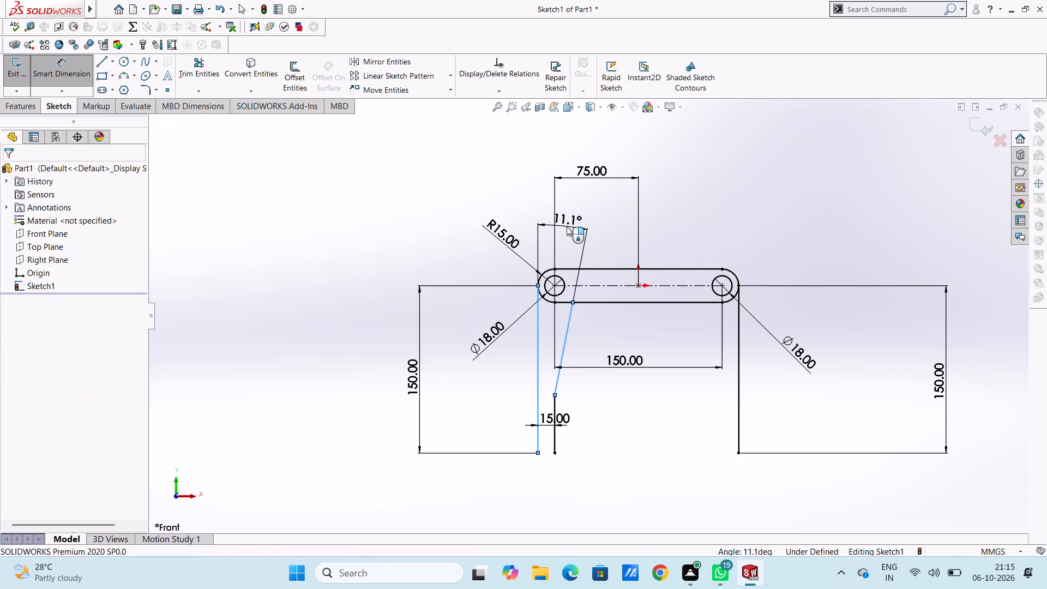
{"action": "type", "text": "17"}
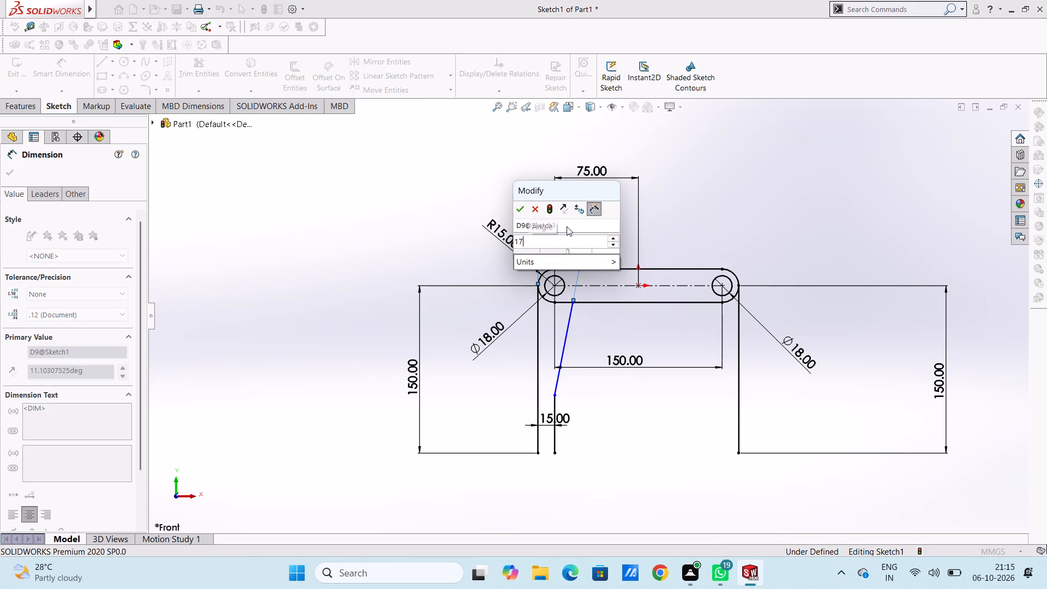
{"action": "key", "text": "Return"}
{"action": "left_click", "coordinate": [570, 234]}
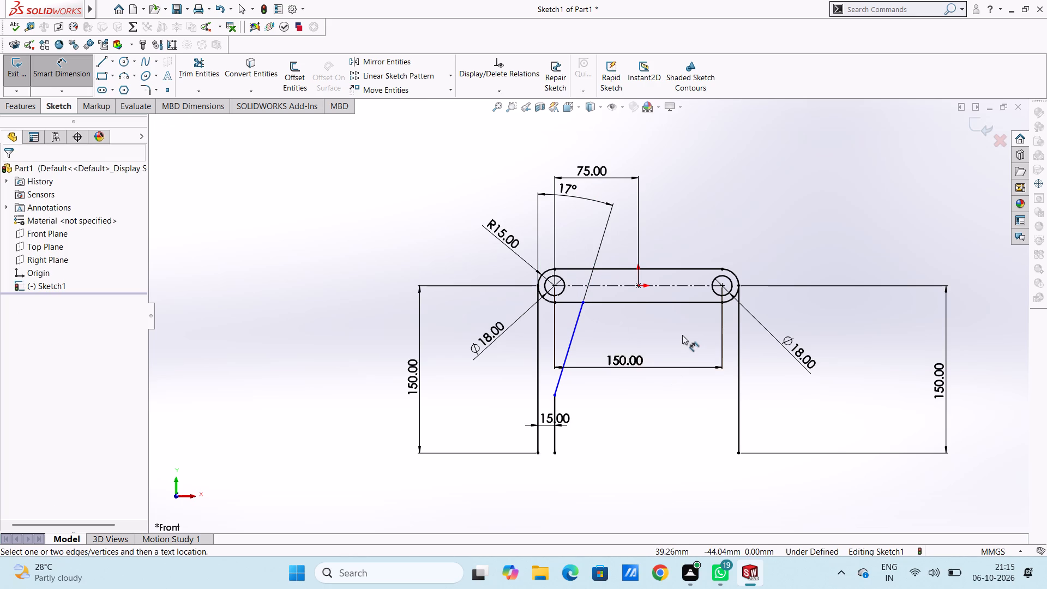
Offset the right vertical line 15 mm inward with dimensions added.
{"action": "scroll", "coordinate": [682, 335], "scroll_direction": "down", "scroll_amount": 1}
{"action": "scroll", "coordinate": [682, 335], "scroll_direction": "up", "scroll_amount": 2}
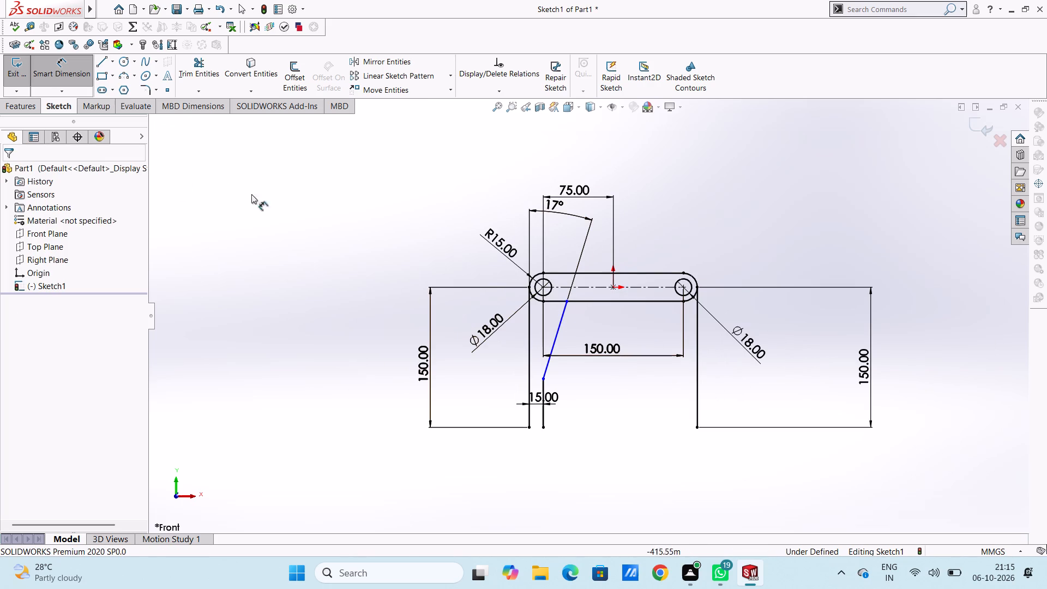
{"action": "left_click", "coordinate": [292, 70]}
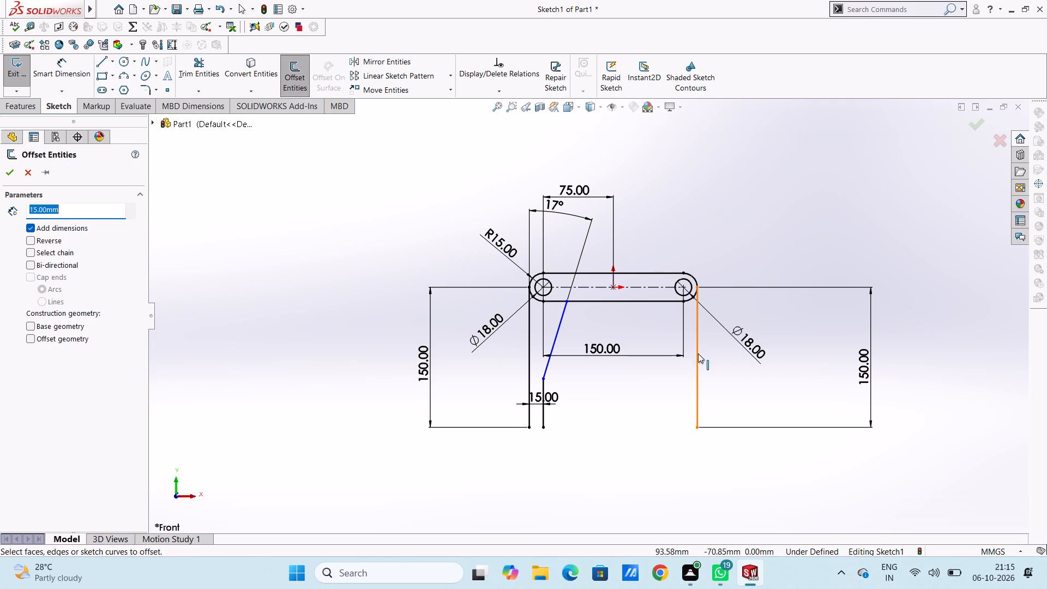
{"action": "left_click", "coordinate": [697, 354]}
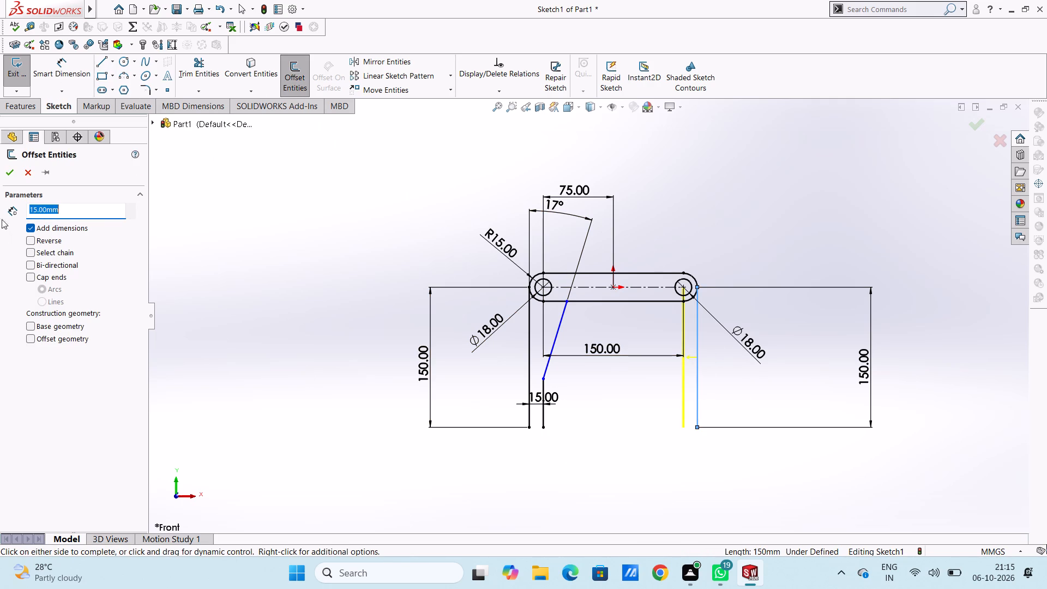
{"action": "left_click", "coordinate": [5, 168]}
{"action": "left_click", "coordinate": [350, 255]}
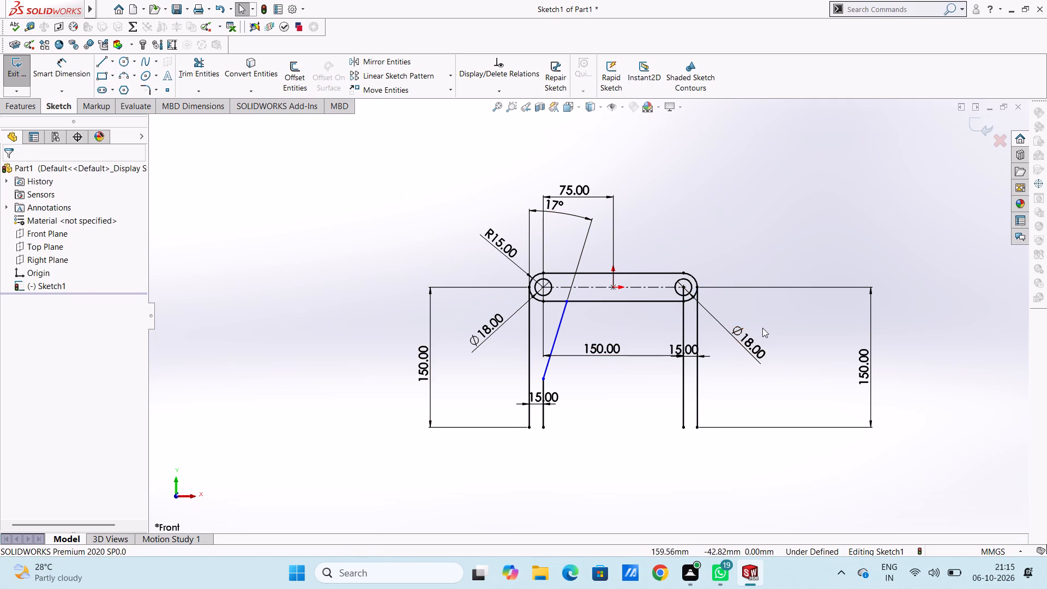
Draw a 93 mm slanted line at about 117° from the inner right line, level with the left slant's lower end, to the slot's lower edge.
{"action": "scroll", "coordinate": [762, 328], "scroll_direction": "down", "scroll_amount": 4}
{"action": "scroll", "coordinate": [677, 317], "scroll_direction": "up", "scroll_amount": 3}
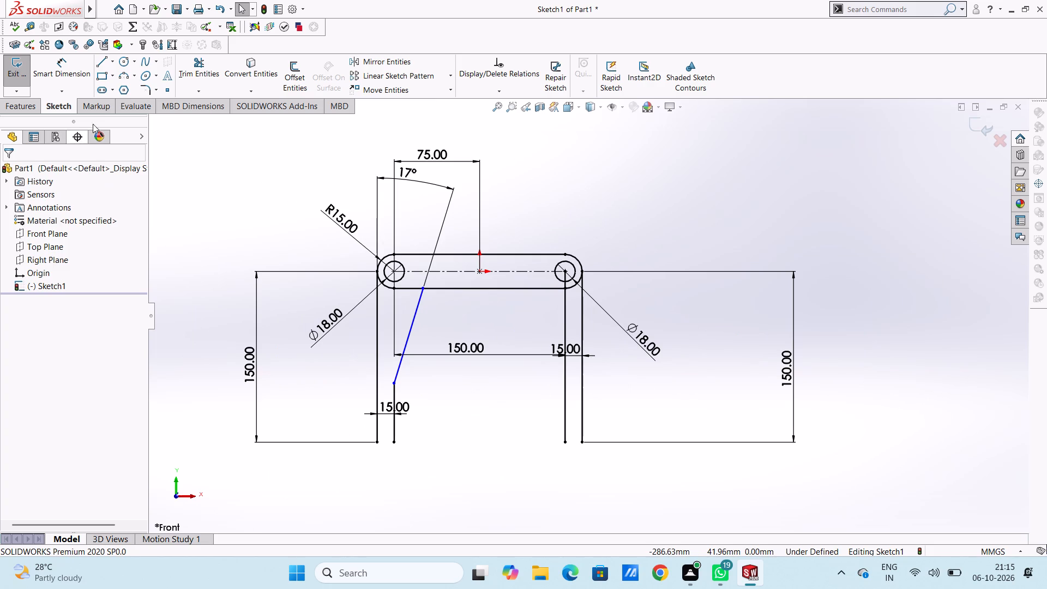
{"action": "left_click", "coordinate": [99, 64]}
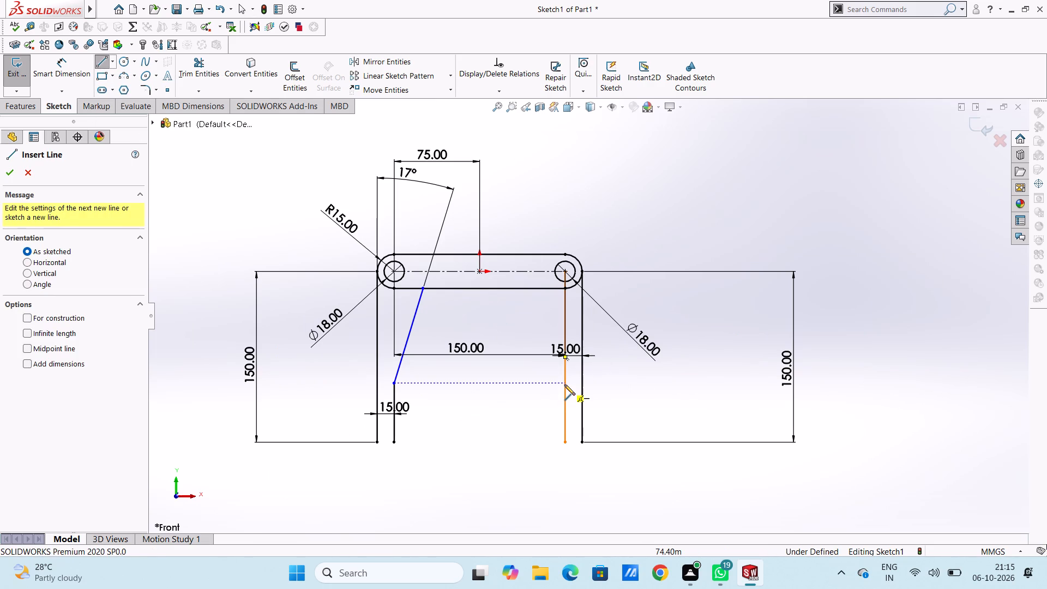
{"action": "left_click", "coordinate": [564, 384]}
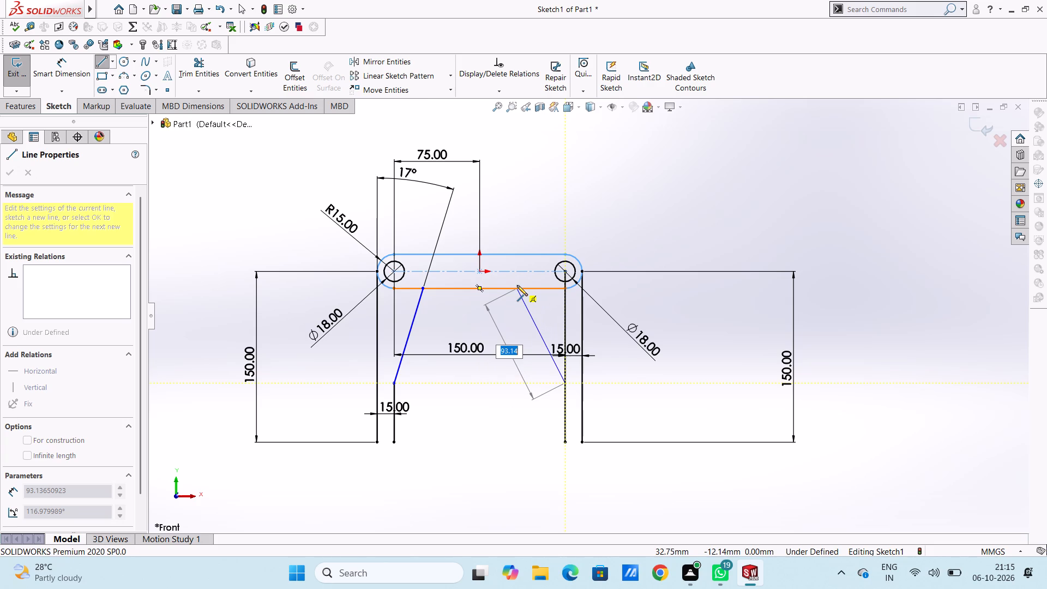
{"action": "left_click", "coordinate": [517, 285]}
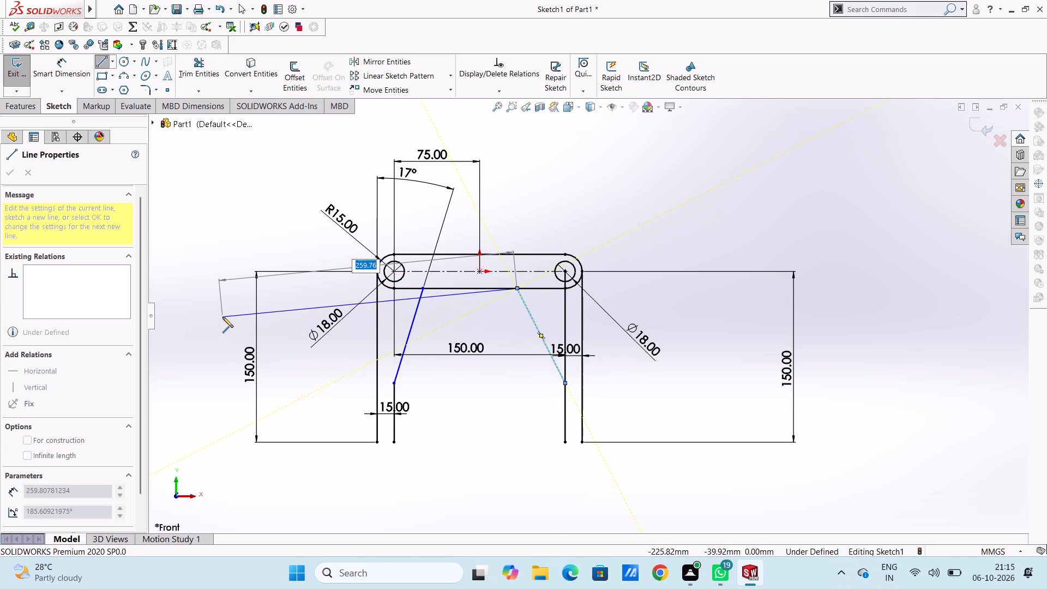
{"action": "key", "text": "Escape"}
{"action": "key", "text": "Escape"}
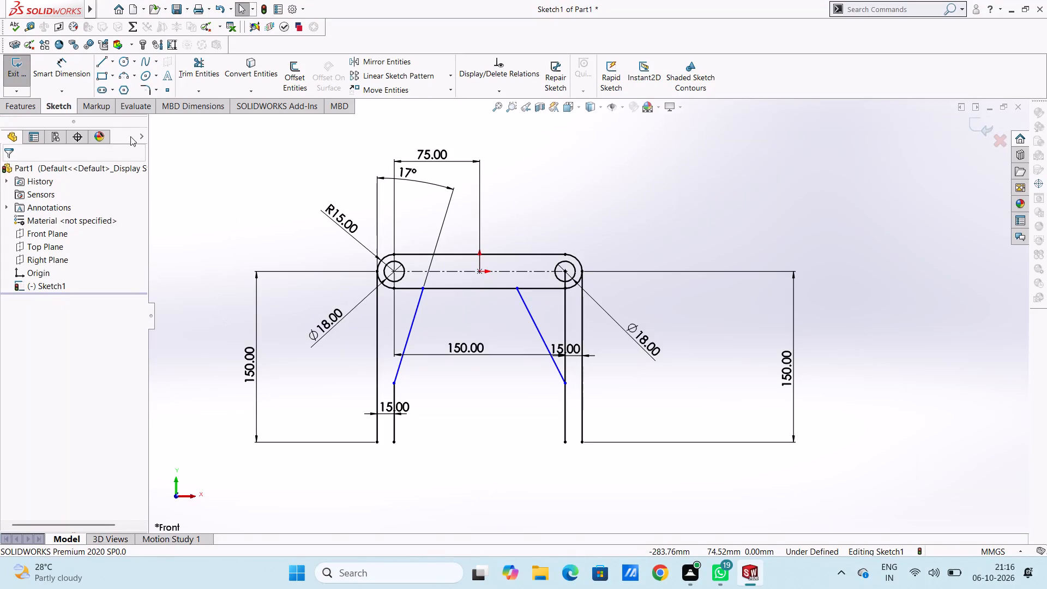
Dimension the angle between the right slanted line and the inner right vertical line as 17°.
{"action": "left_click", "coordinate": [82, 69]}
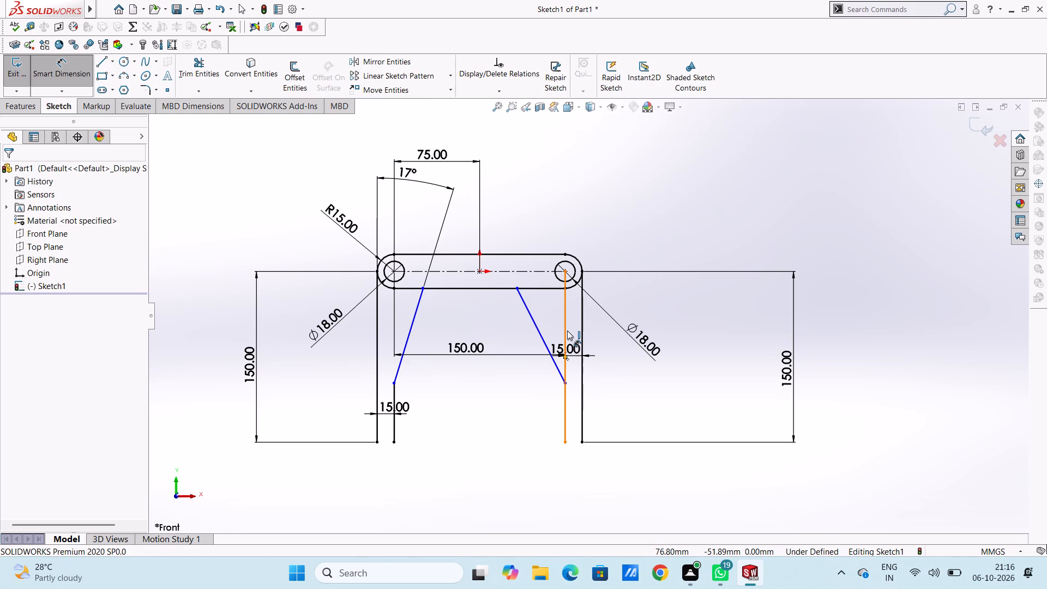
{"action": "left_click", "coordinate": [533, 324]}
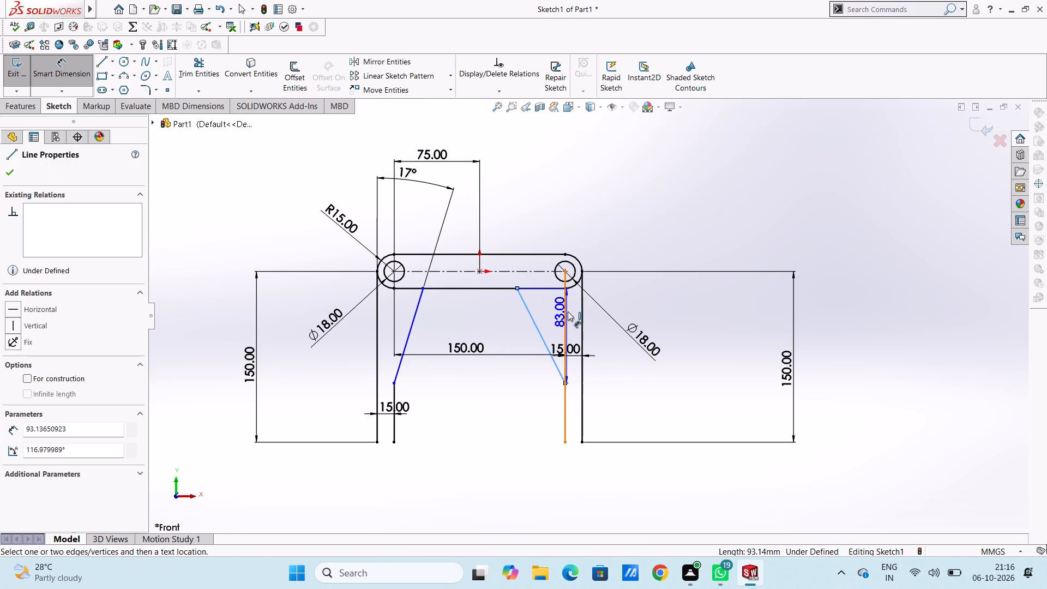
{"action": "left_click", "coordinate": [566, 310]}
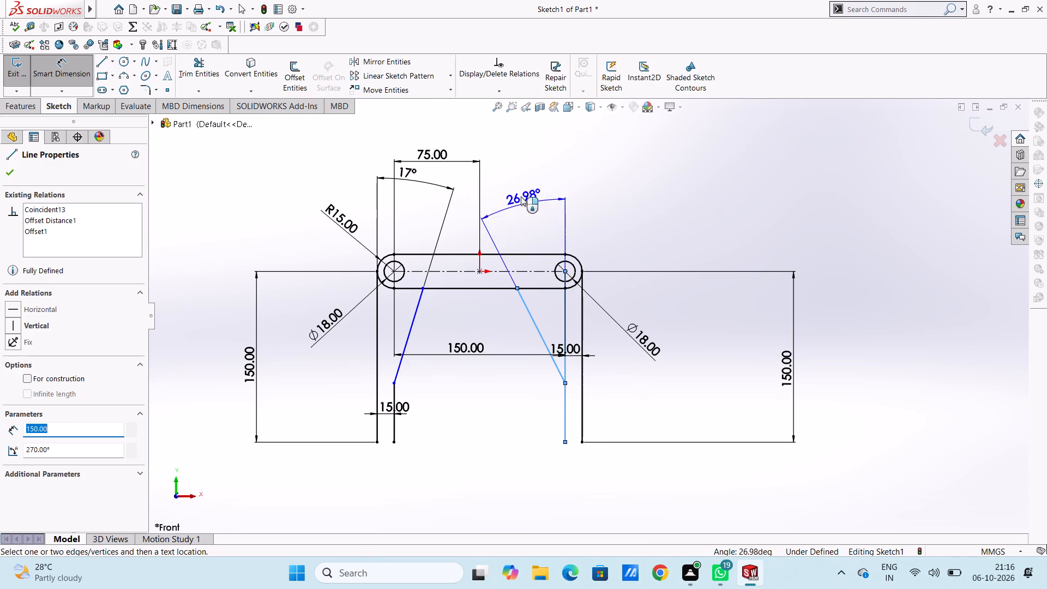
{"action": "left_click", "coordinate": [515, 171]}
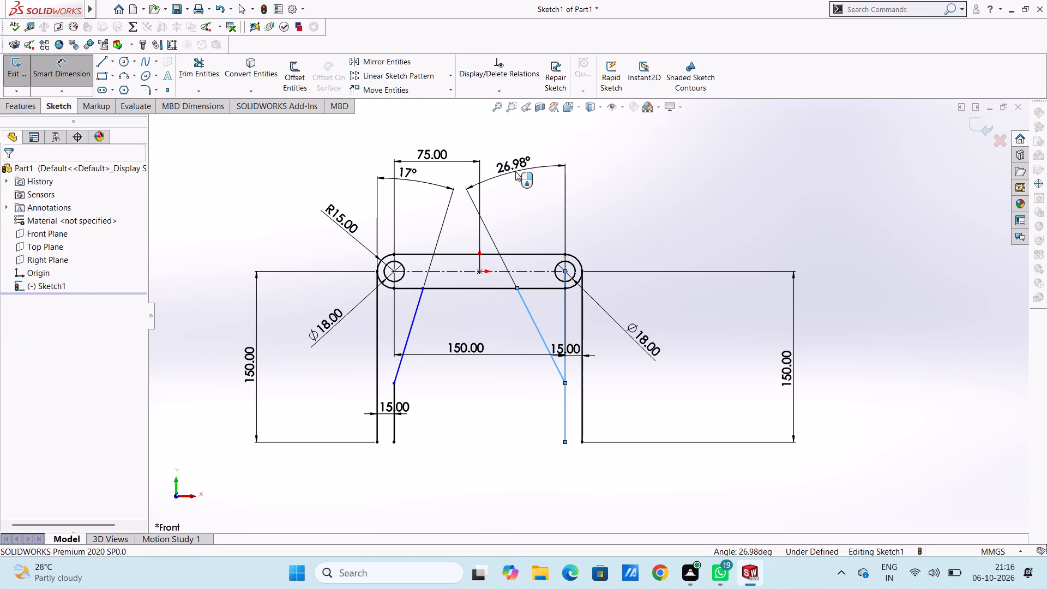
{"action": "type", "text": "17"}
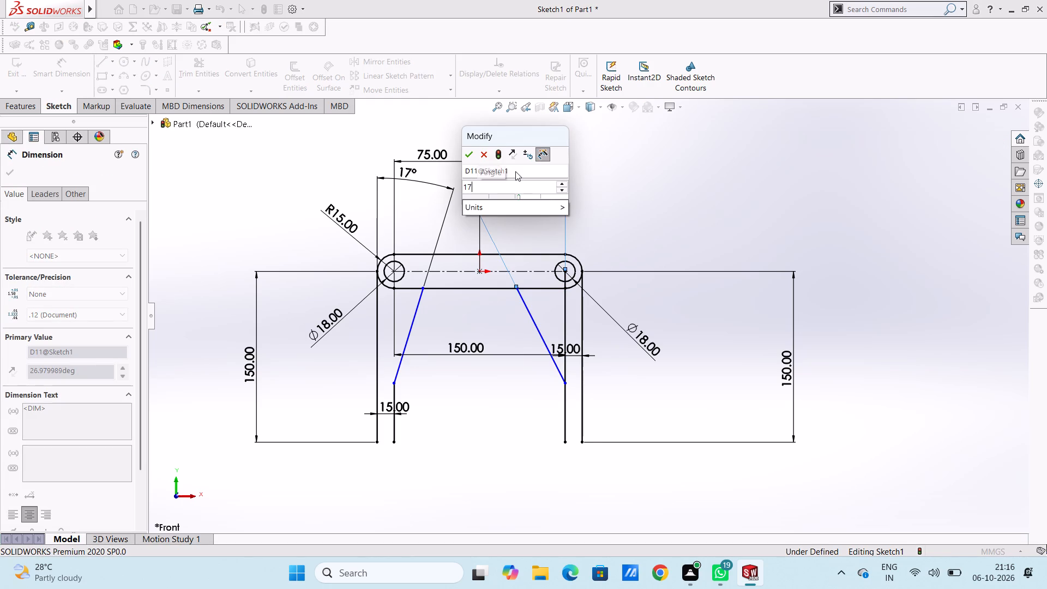
{"action": "key", "text": "Return"}
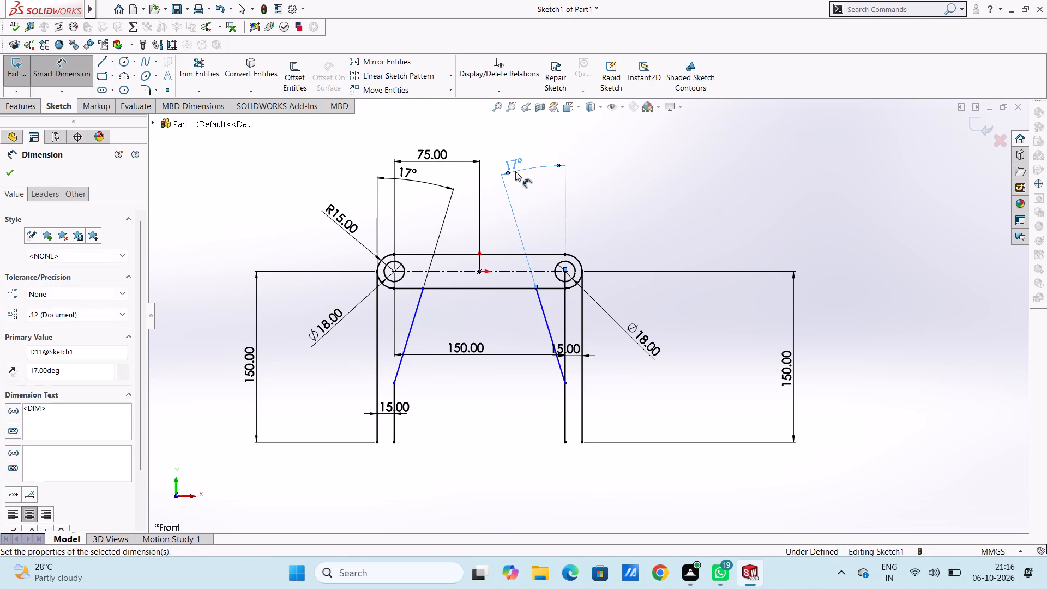
{"action": "left_click", "coordinate": [537, 211]}
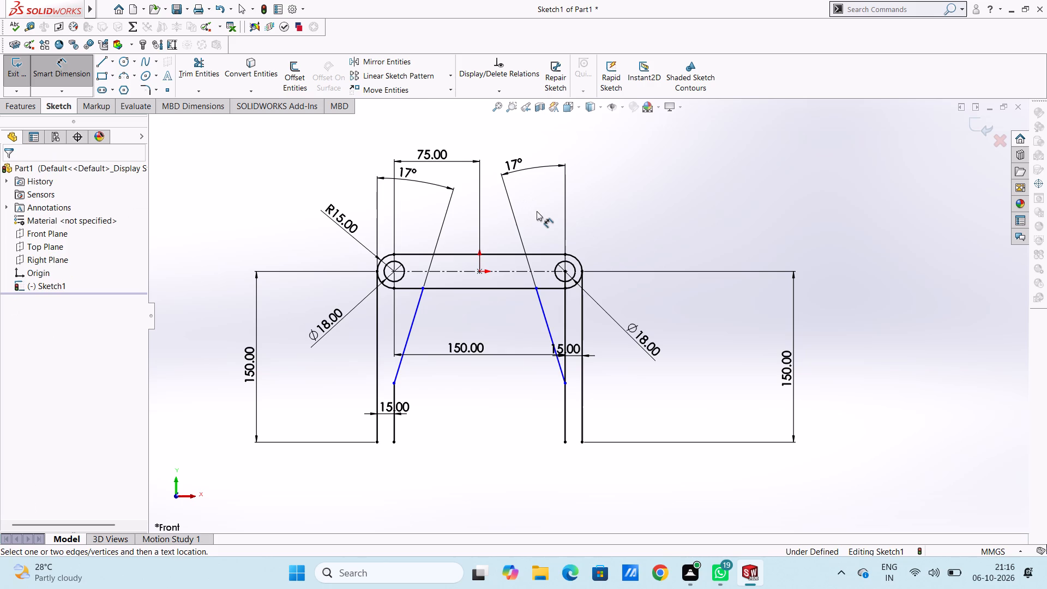
Replace the right slanted line's angle dimension with a 17° one measured from the outer right vertical line.
{"action": "left_click", "coordinate": [516, 169]}
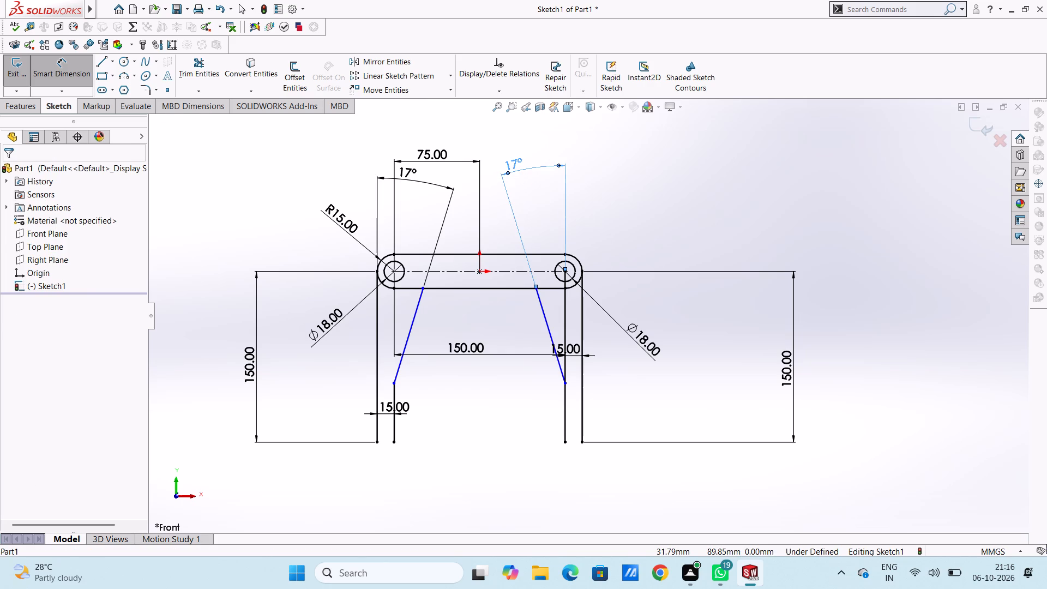
{"action": "key", "text": "Delete"}
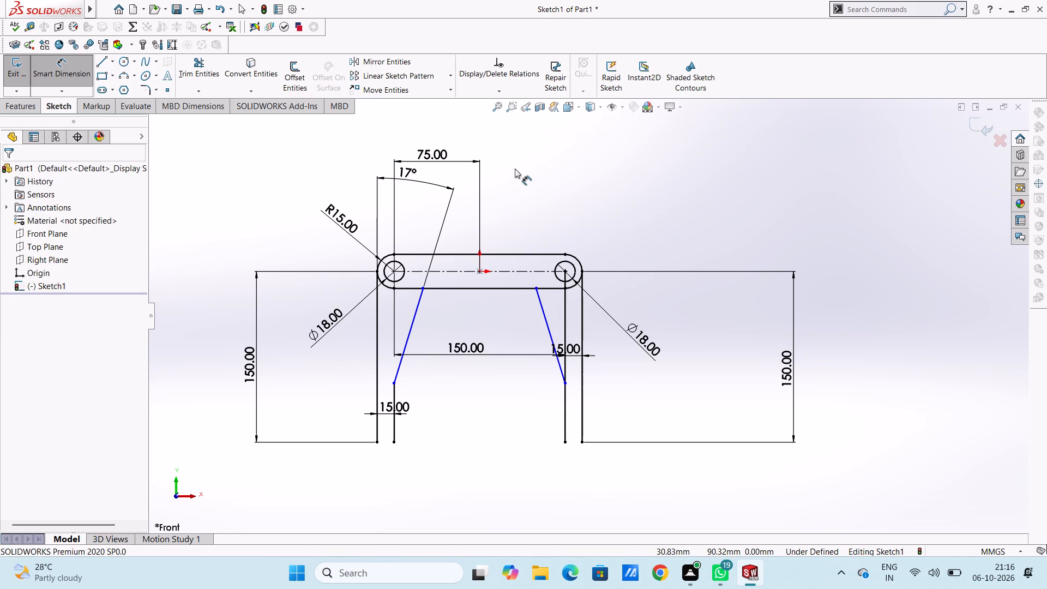
{"action": "left_click", "coordinate": [544, 318]}
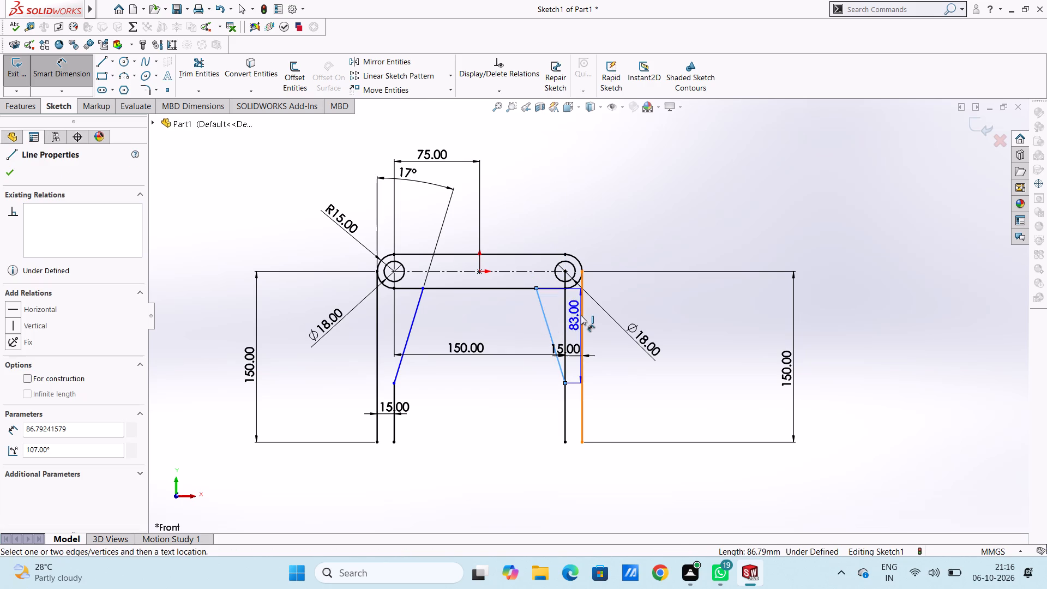
{"action": "left_click", "coordinate": [581, 315]}
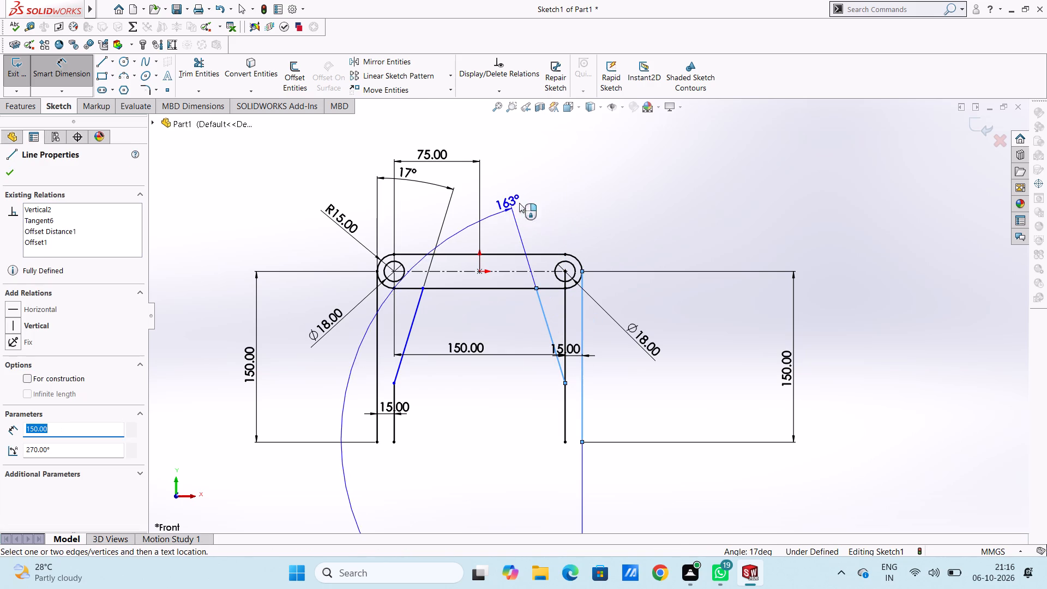
{"action": "left_click", "coordinate": [543, 187]}
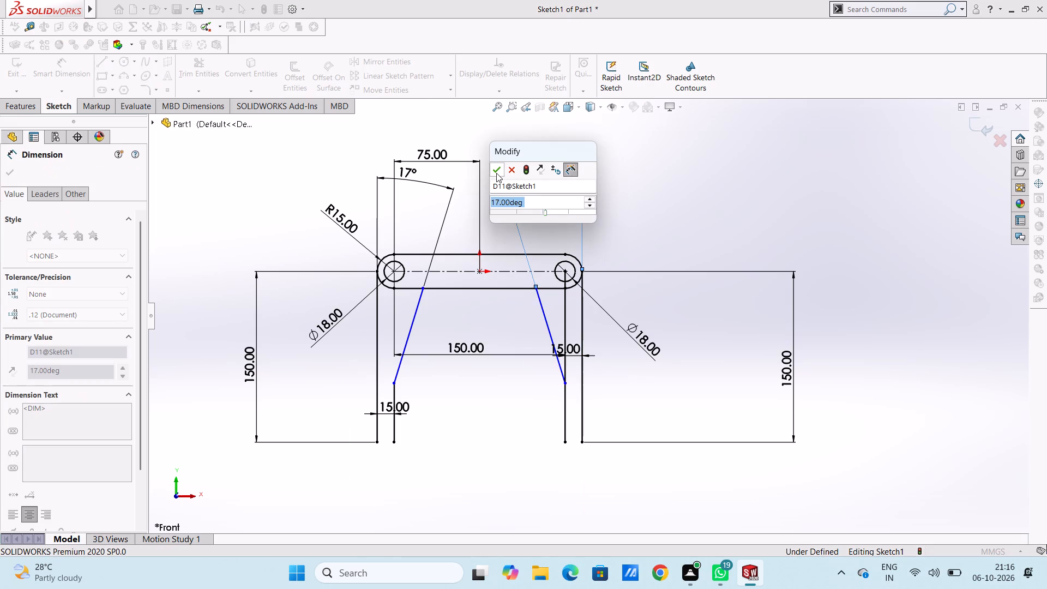
{"action": "left_click", "coordinate": [496, 173]}
{"action": "left_click", "coordinate": [544, 217]}
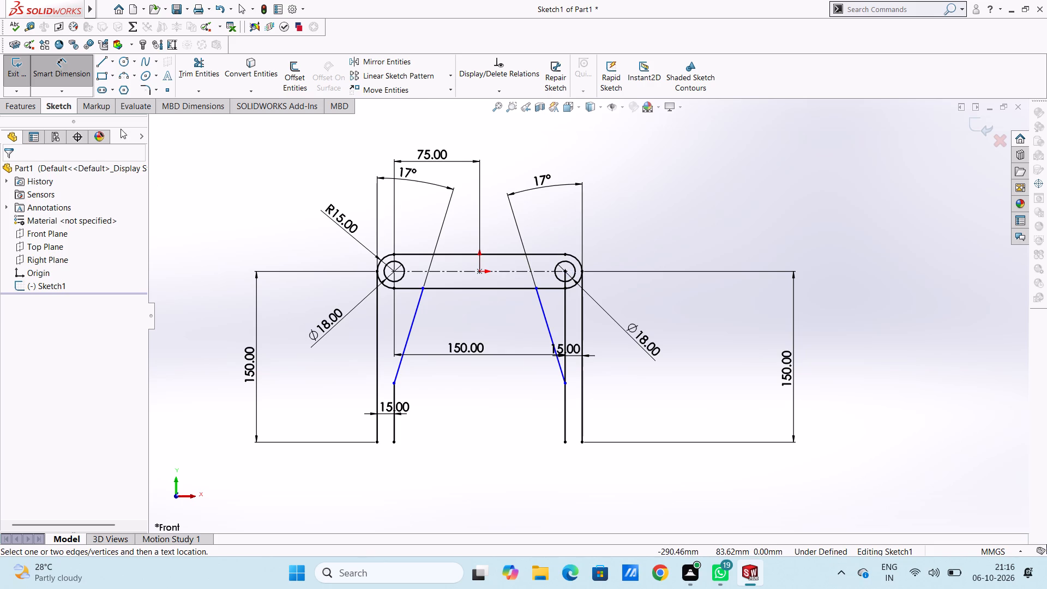
Trim the inner right vertical line above the slanted line's lower end, including the pieces inside the slot and the hole.
{"action": "left_click", "coordinate": [207, 67]}
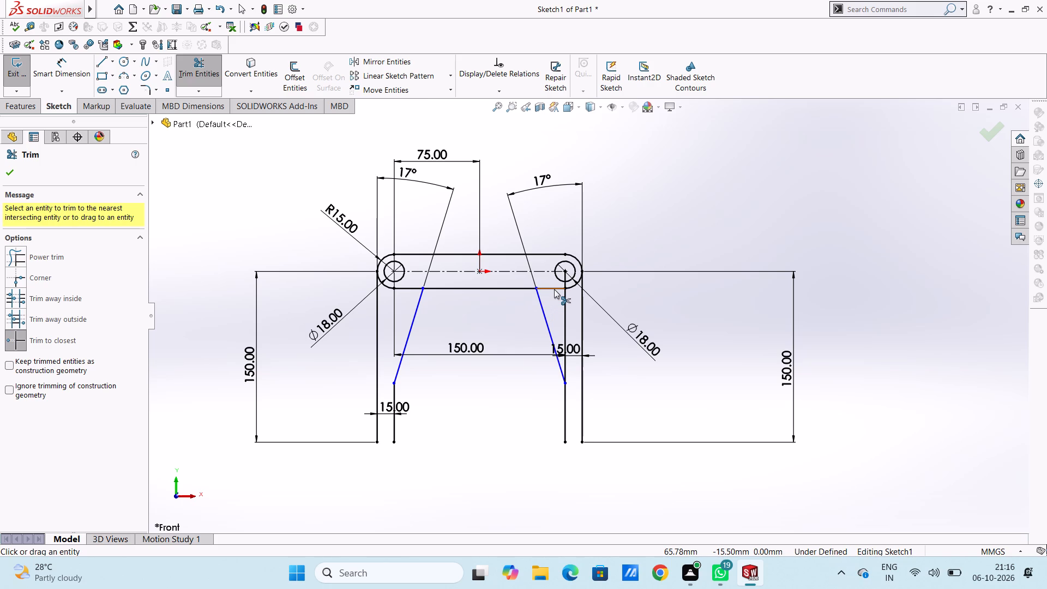
{"action": "left_click", "coordinate": [567, 310]}
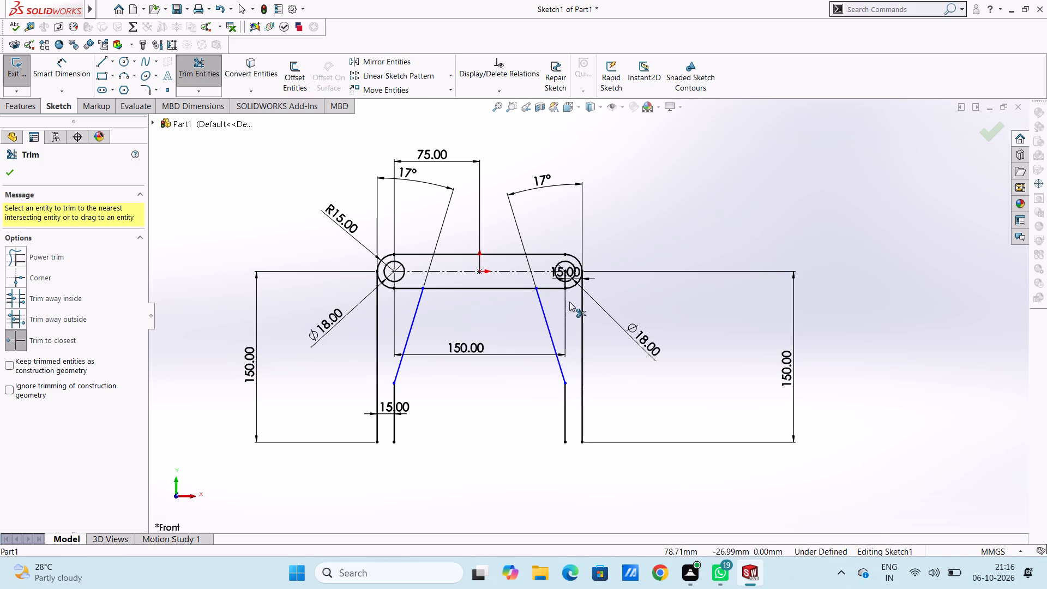
{"action": "scroll", "coordinate": [569, 302], "scroll_direction": "down", "scroll_amount": 9}
{"action": "left_click", "coordinate": [557, 249]}
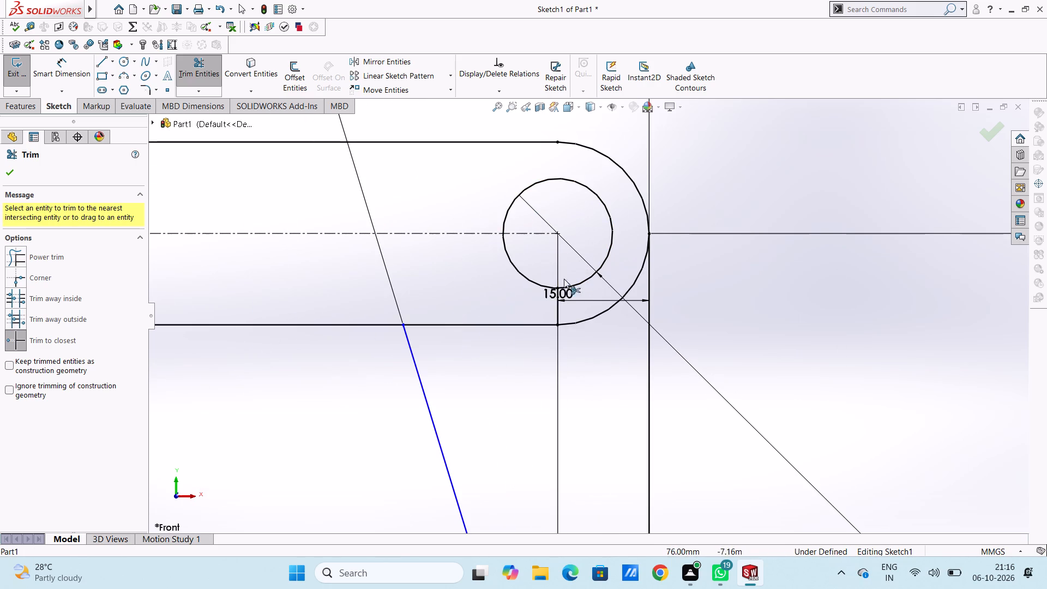
{"action": "left_click", "coordinate": [561, 296]}
{"action": "scroll", "coordinate": [570, 342], "scroll_direction": "up", "scroll_amount": 5}
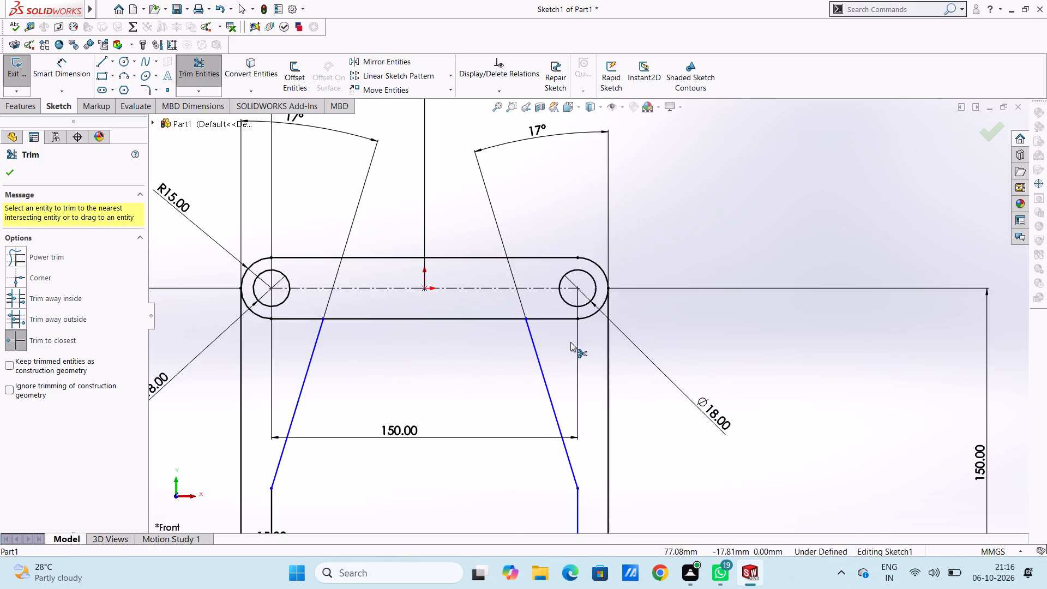
{"action": "scroll", "coordinate": [570, 342], "scroll_direction": "up", "scroll_amount": 6}
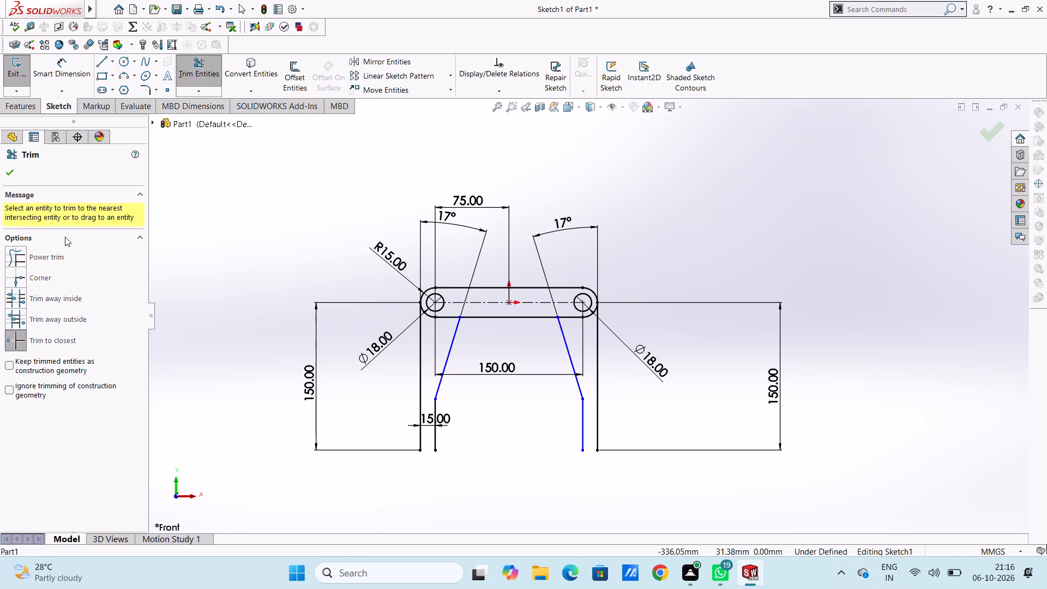
{"action": "left_click", "coordinate": [11, 174]}
{"action": "scroll", "coordinate": [509, 364], "scroll_direction": "up", "scroll_amount": 2}
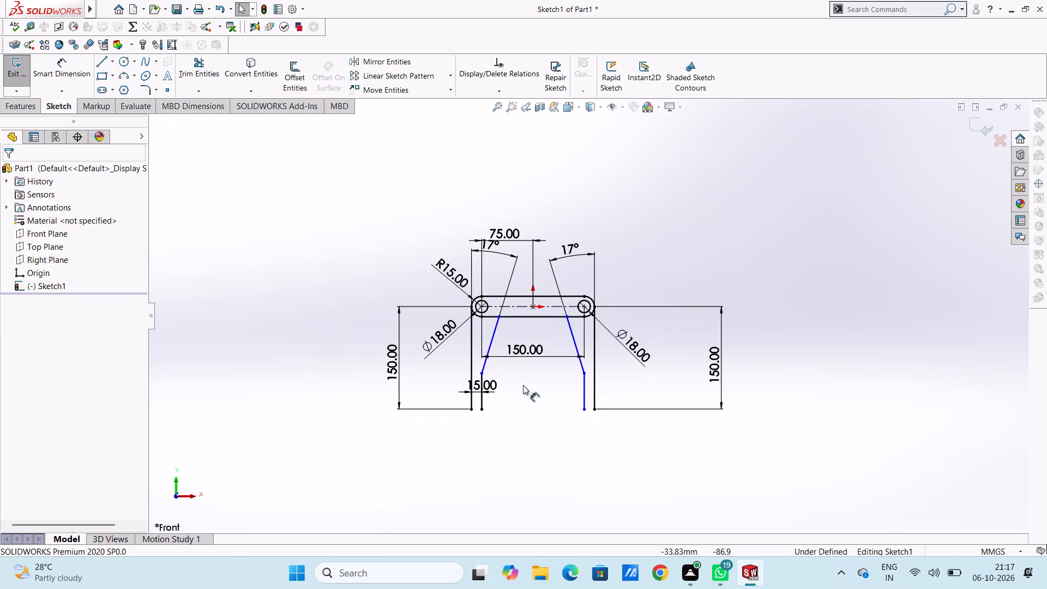
Draw a 25 mm horizontal line inward from the lower end of the inner left vertical line.
{"action": "scroll", "coordinate": [599, 399], "scroll_direction": "down", "scroll_amount": 2}
{"action": "scroll", "coordinate": [591, 378], "scroll_direction": "up", "scroll_amount": 2}
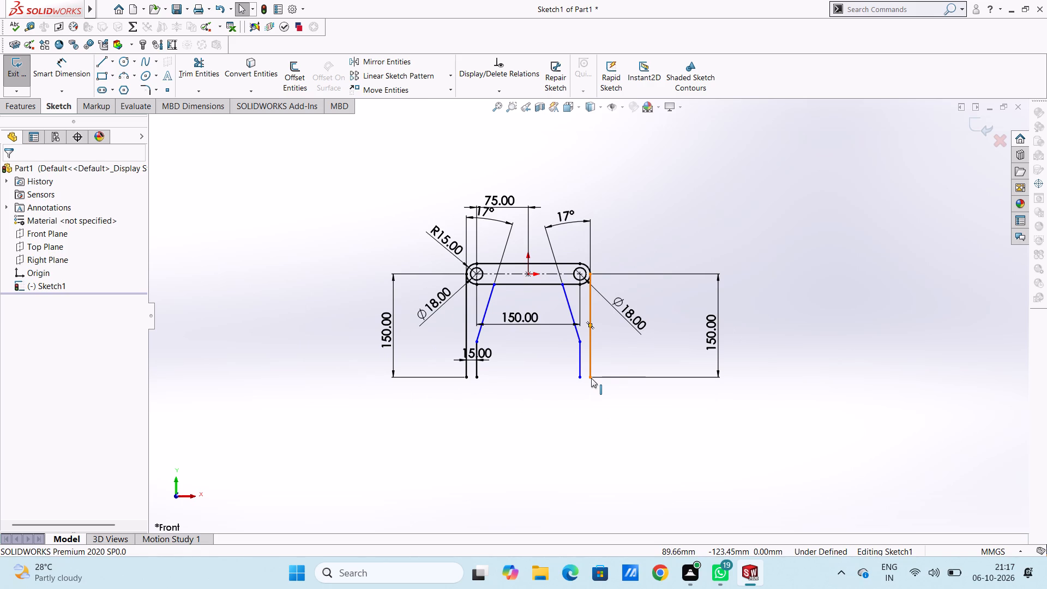
{"action": "left_click", "coordinate": [104, 62]}
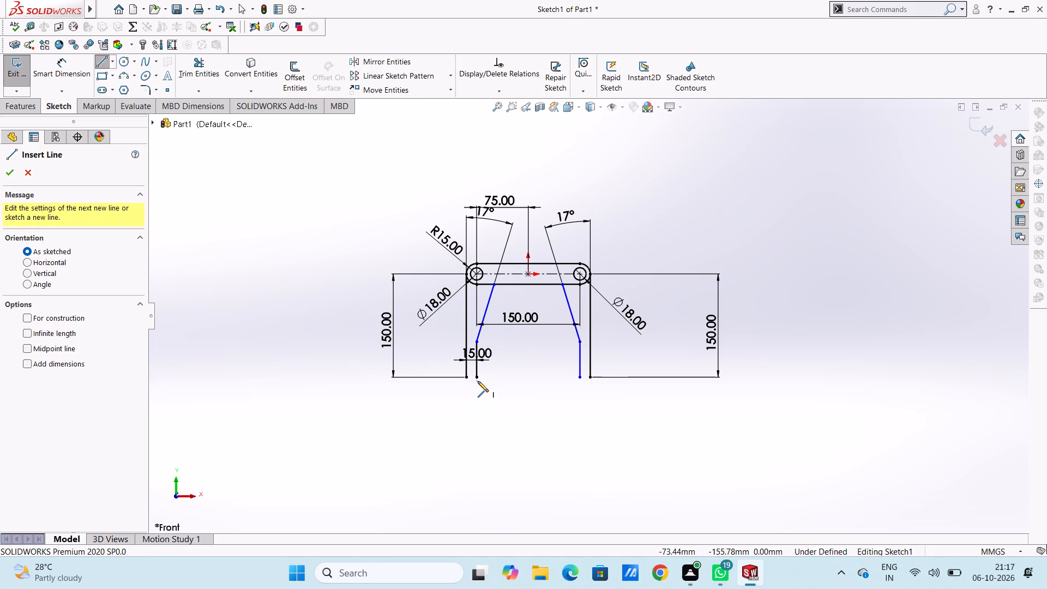
{"action": "left_click", "coordinate": [478, 378]}
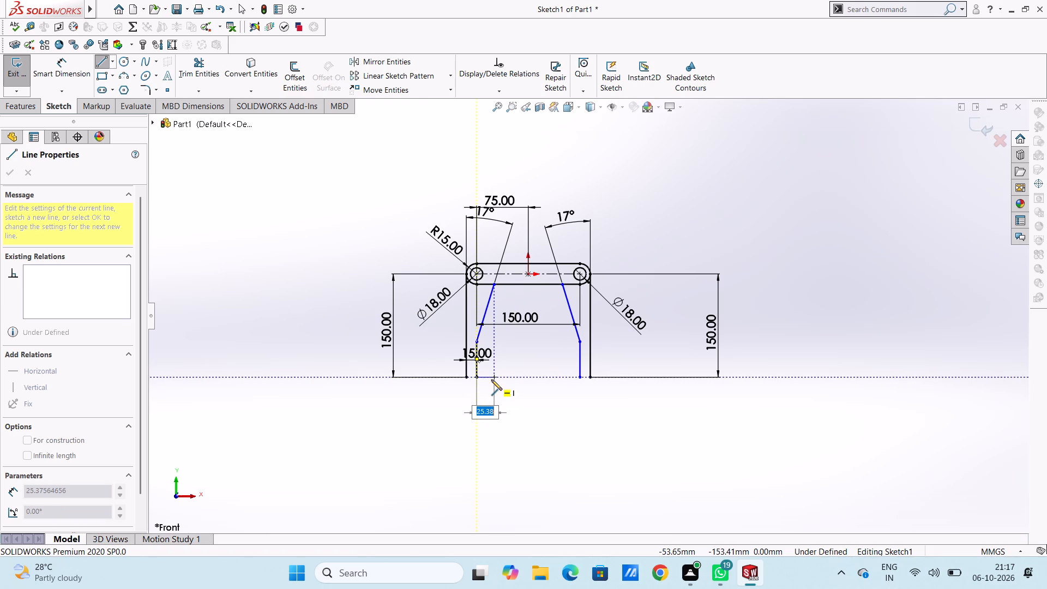
{"action": "type", "text": "25"}
{"action": "key", "text": "Return"}
{"action": "key", "text": "Escape"}
{"action": "key", "text": "Escape"}
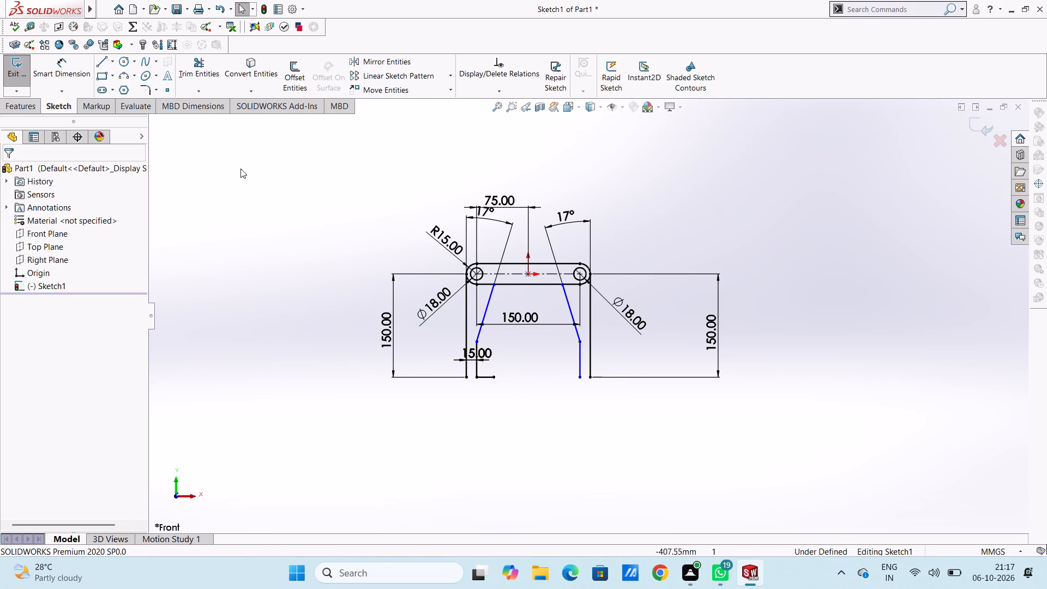
Close the left foot with lines 15 mm down from the outer leg, 40 mm inward and 15 mm up to the 25 mm line.
{"action": "left_click", "coordinate": [104, 63]}
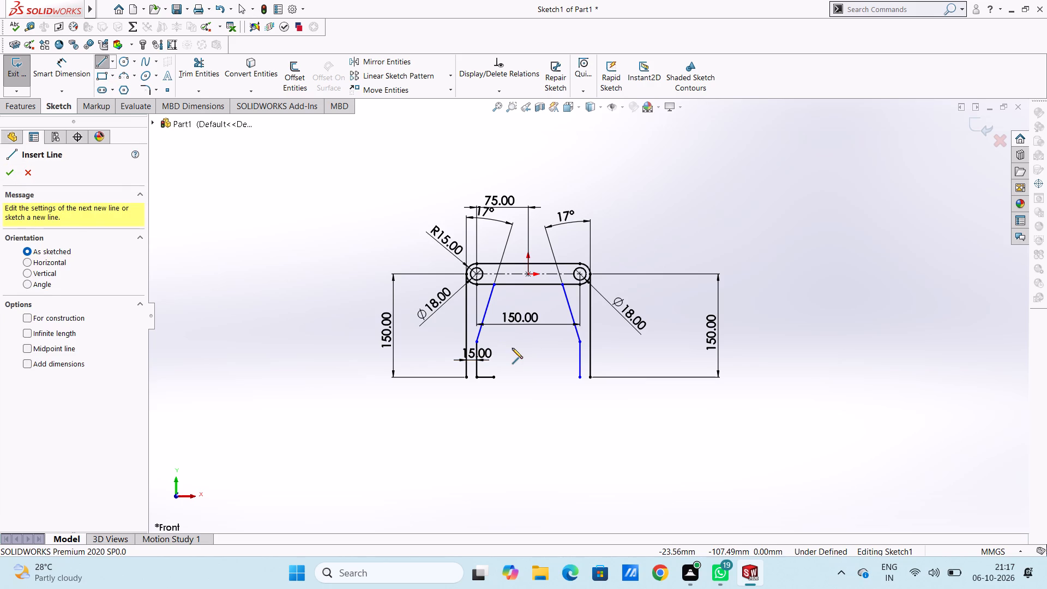
{"action": "left_click", "coordinate": [467, 378]}
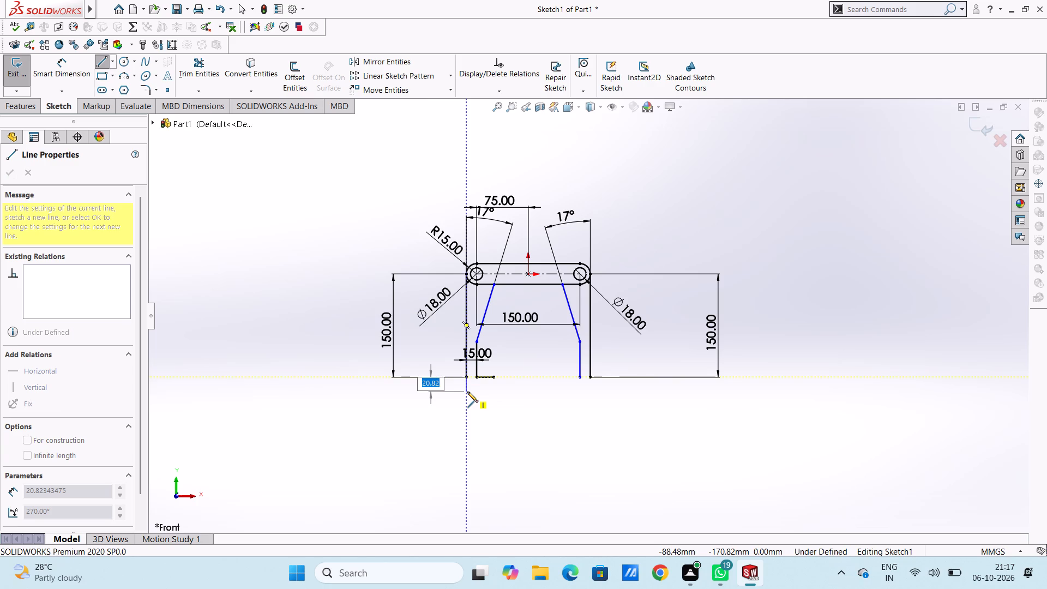
{"action": "type", "text": "15"}
{"action": "key", "text": "Return"}
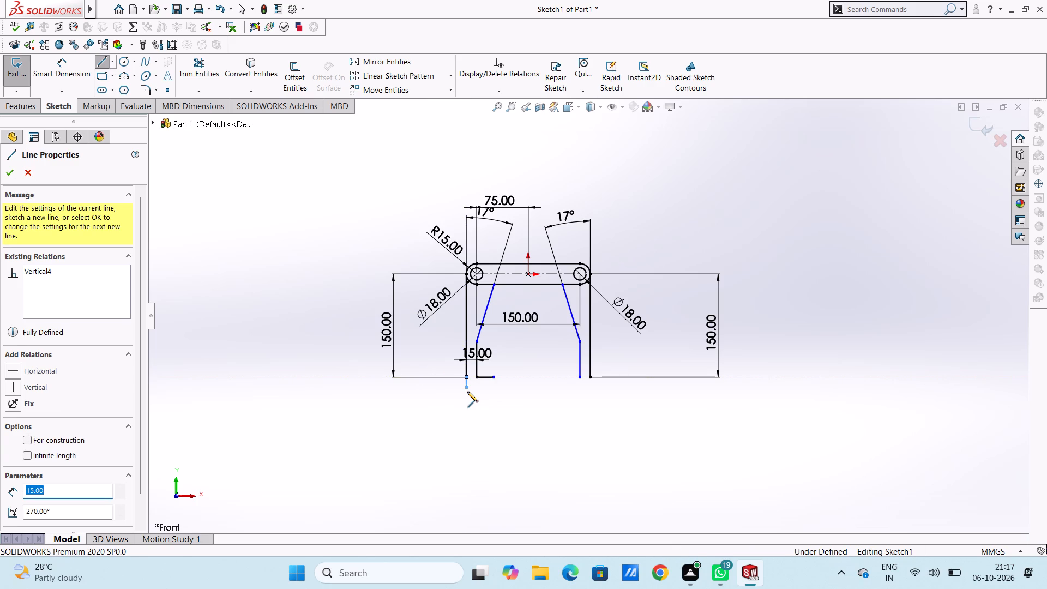
{"action": "left_click", "coordinate": [494, 386]}
{"action": "left_click", "coordinate": [494, 377]}
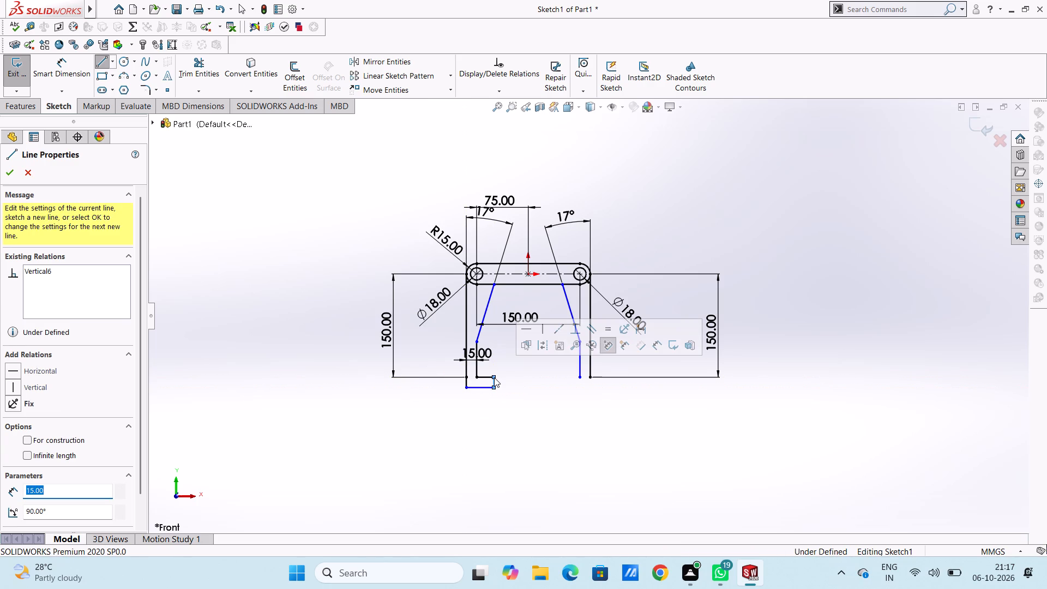
{"action": "key", "text": "Escape"}
{"action": "key", "text": "Escape"}
{"action": "key", "text": "Escape"}
{"action": "key", "text": "Escape"}
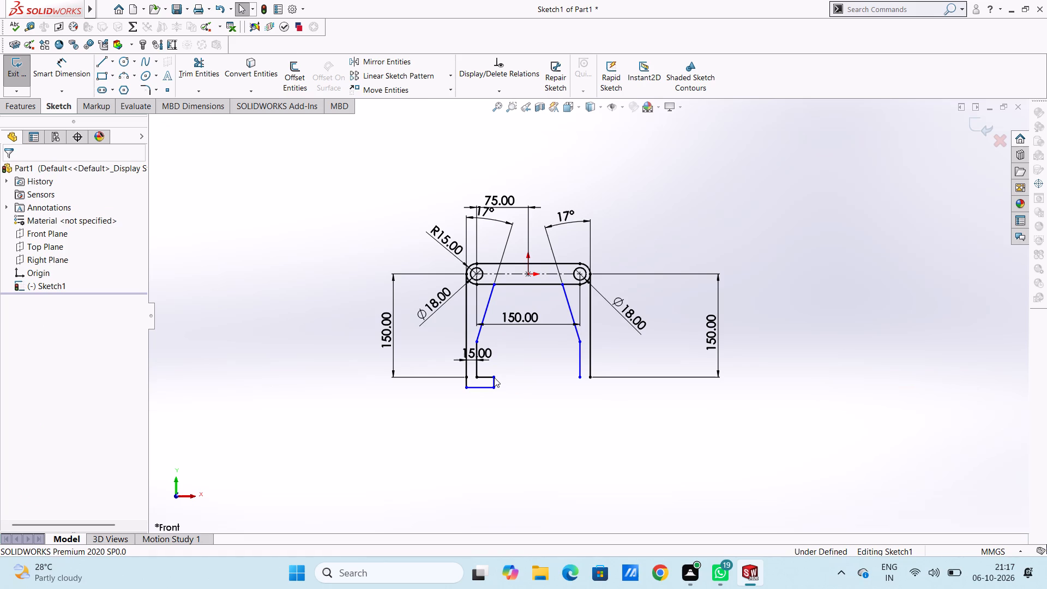
Draw the matching right foot: 25 mm inward from the inner leg, 15 mm down, outward beneath the outer leg and 15 mm up to its end.
{"action": "scroll", "coordinate": [633, 381], "scroll_direction": "down", "scroll_amount": 1}
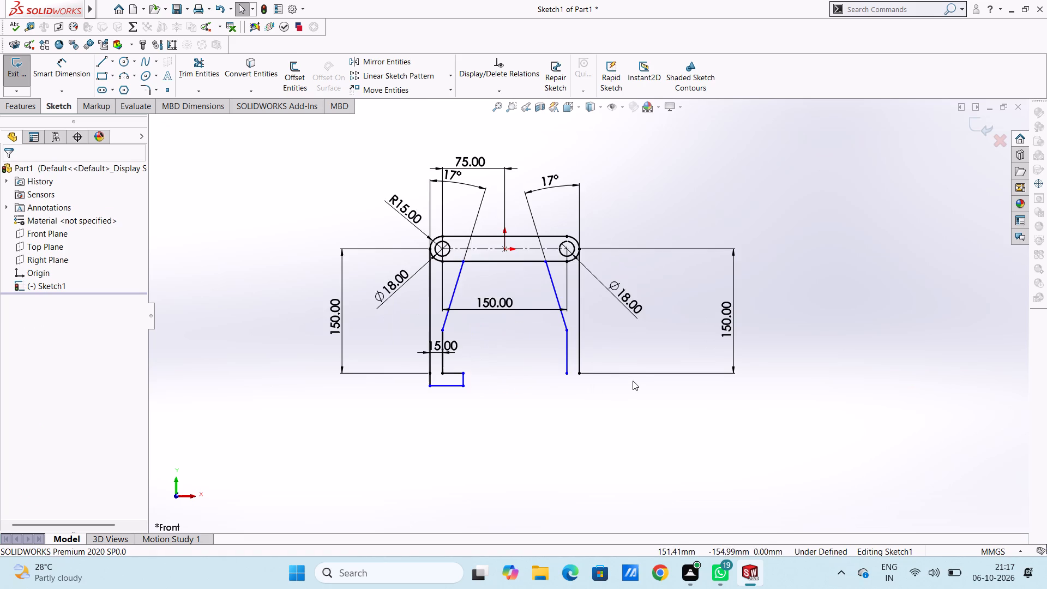
{"action": "left_click", "coordinate": [100, 63]}
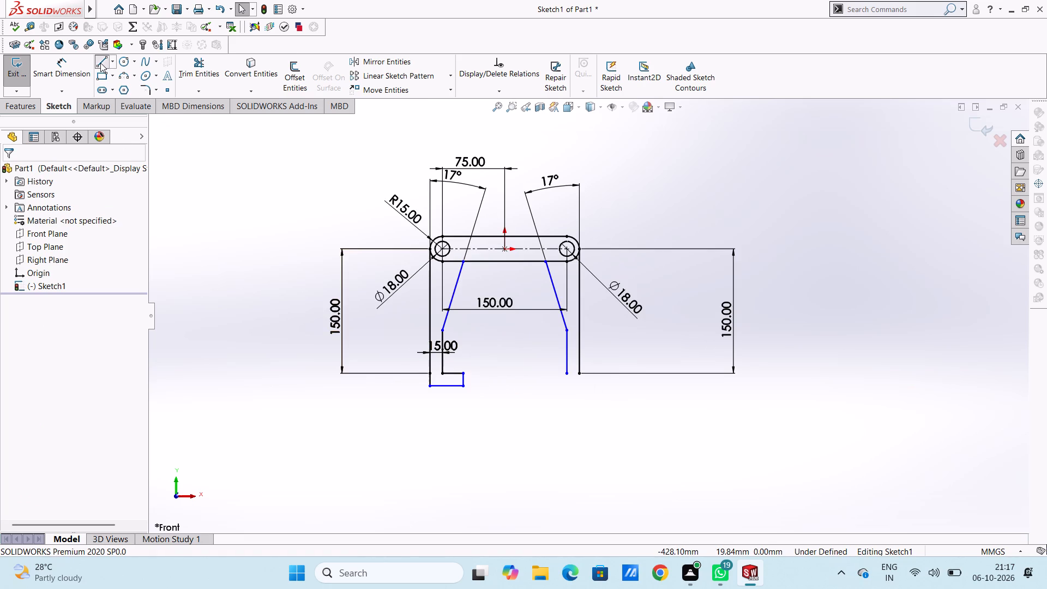
{"action": "left_click", "coordinate": [568, 375]}
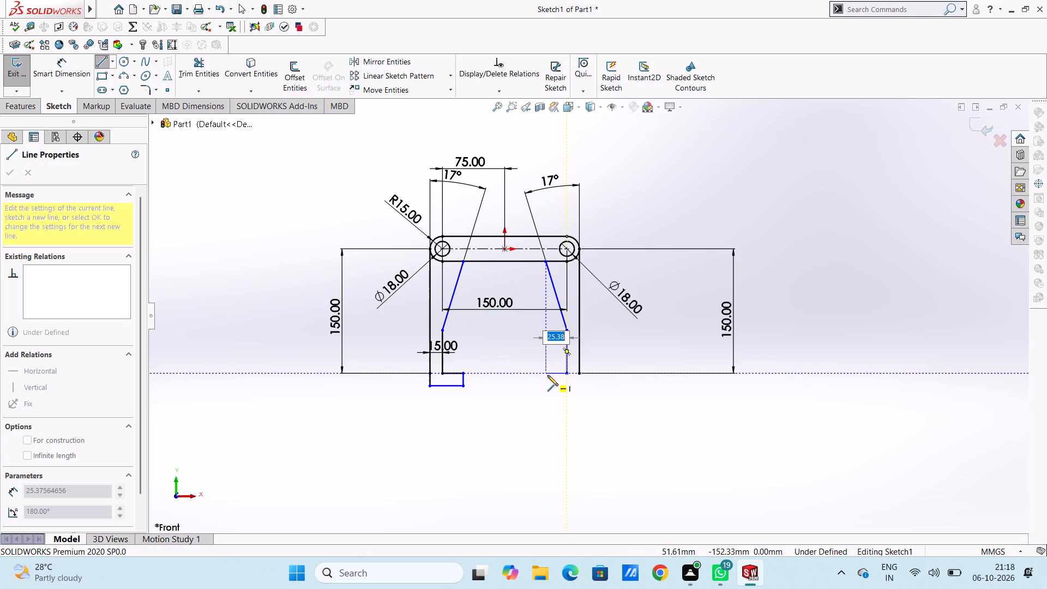
{"action": "type", "text": "25"}
{"action": "key", "text": "Return"}
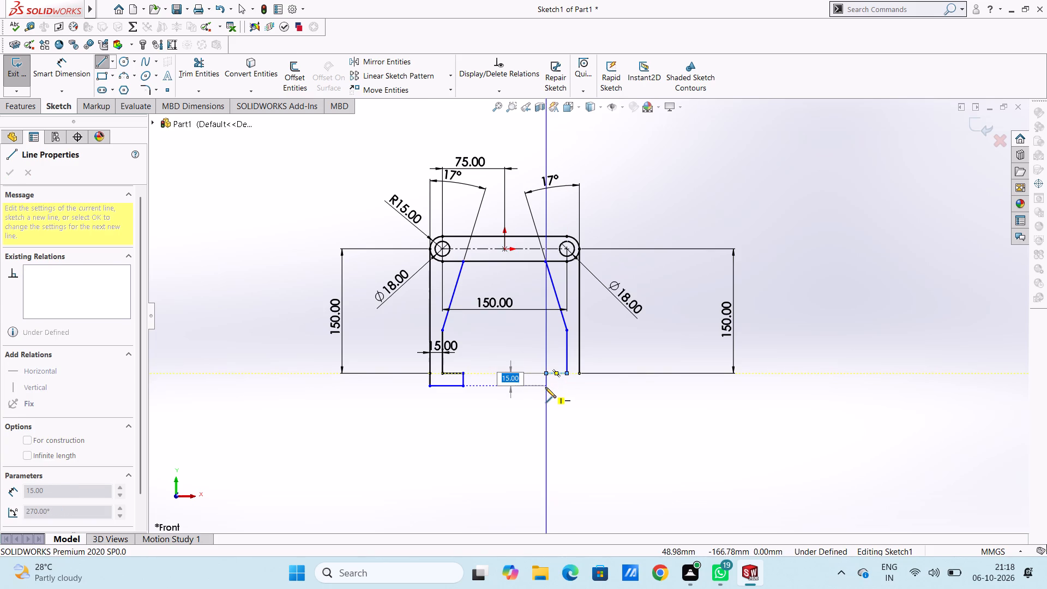
{"action": "left_click", "coordinate": [545, 387]}
{"action": "left_click", "coordinate": [579, 386]}
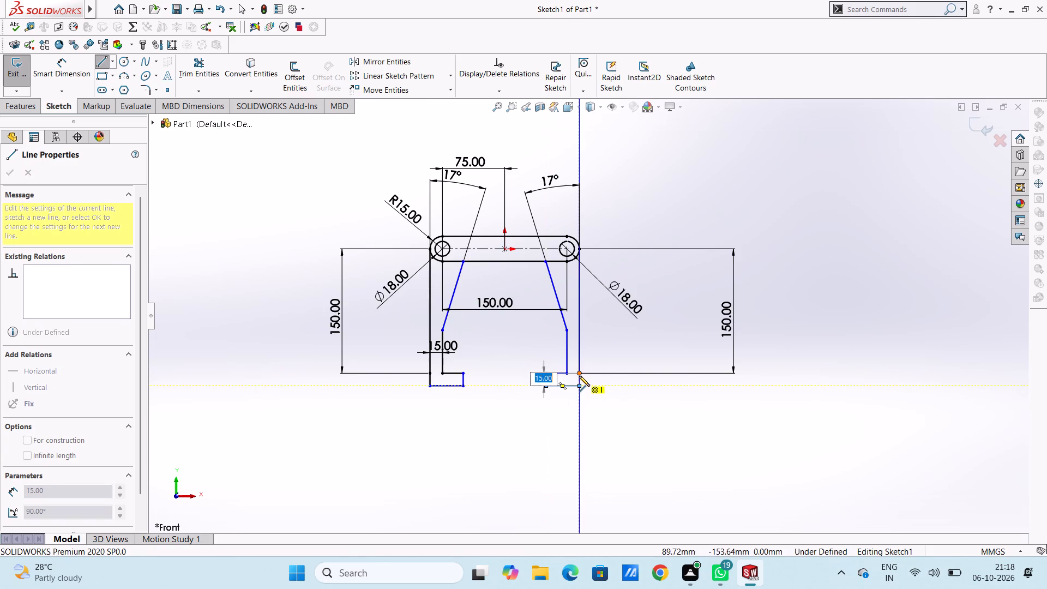
{"action": "left_click", "coordinate": [579, 375]}
{"action": "key", "text": "Escape"}
{"action": "key", "text": "Escape"}
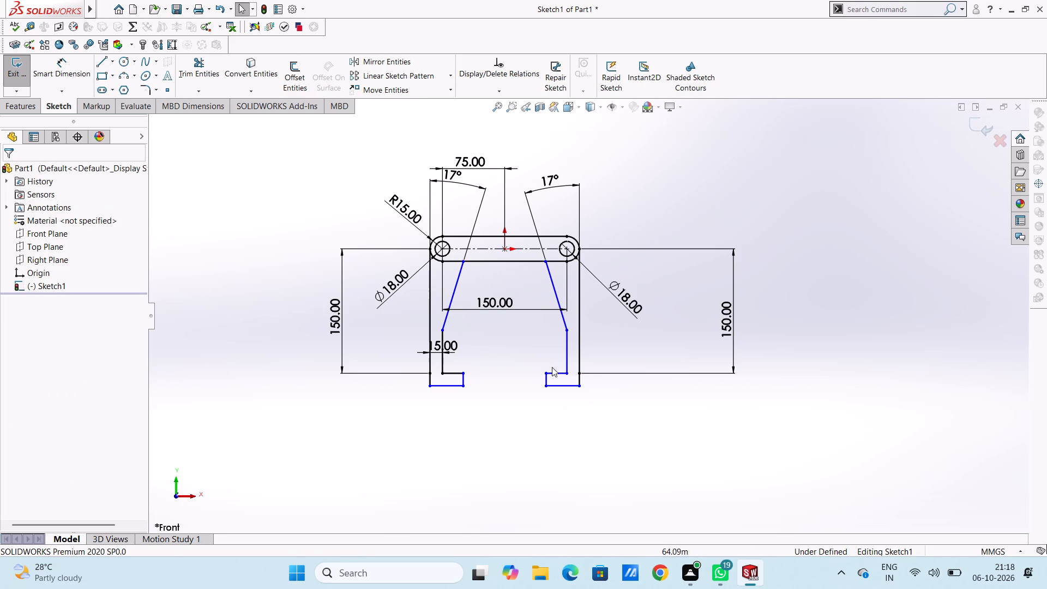
Dimension the left slanted line's vertical height as 83 mm, placing the dimension beyond the right leg's 150 mm dimension.
{"action": "scroll", "coordinate": [525, 363], "scroll_direction": "down", "scroll_amount": 2}
{"action": "scroll", "coordinate": [525, 363], "scroll_direction": "up", "scroll_amount": 2}
{"action": "left_click", "coordinate": [525, 349]}
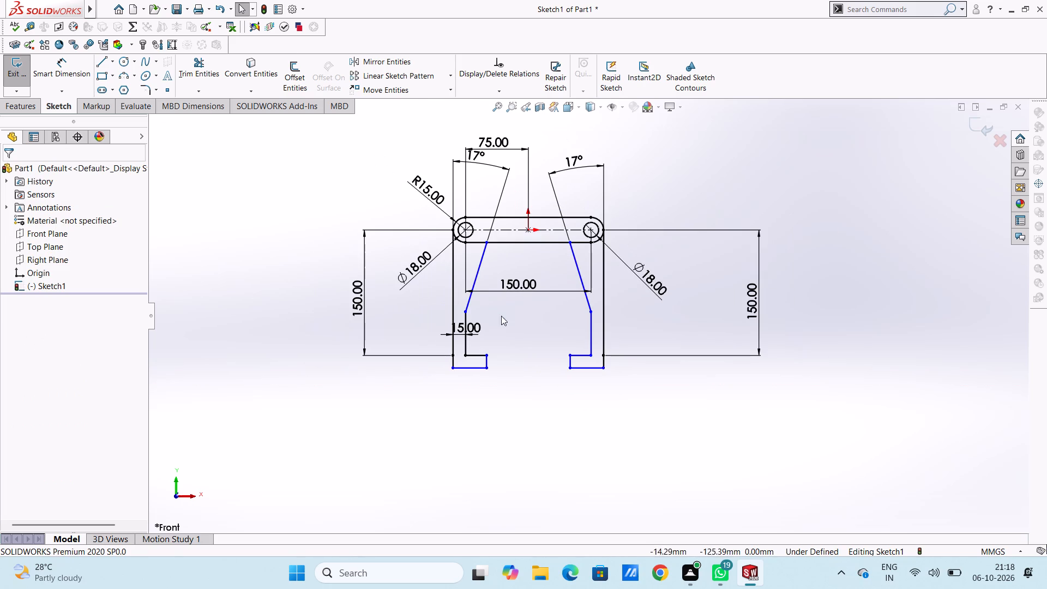
{"action": "left_click", "coordinate": [81, 71]}
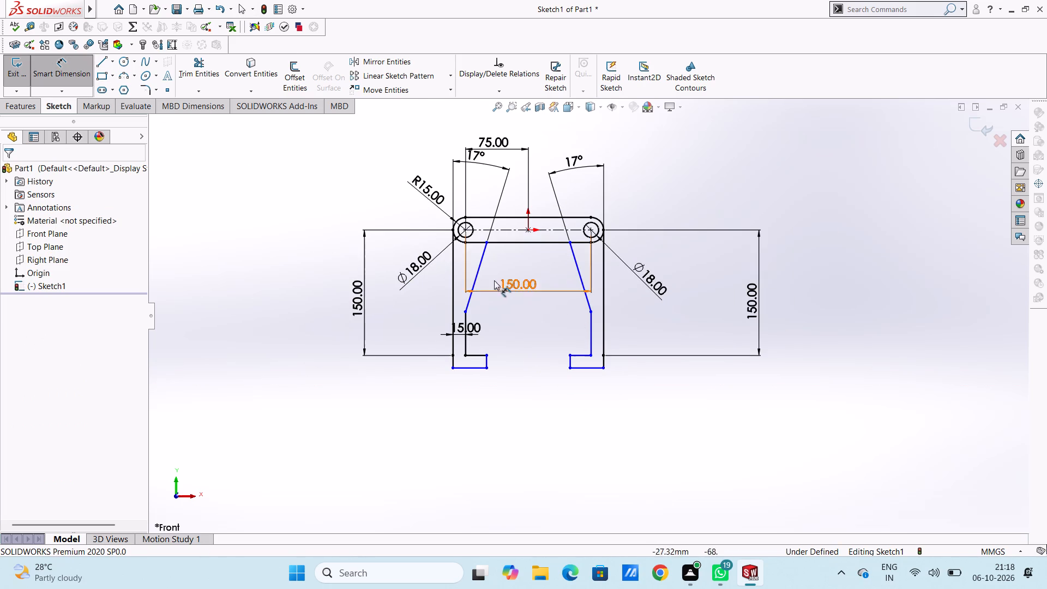
{"action": "left_click", "coordinate": [482, 261]}
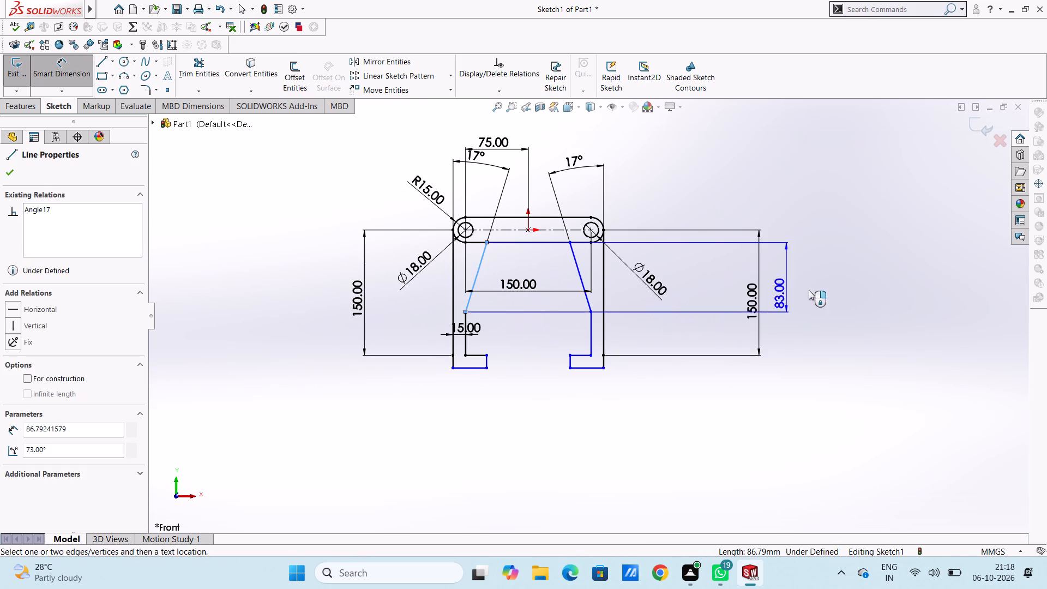
{"action": "left_click", "coordinate": [875, 291]}
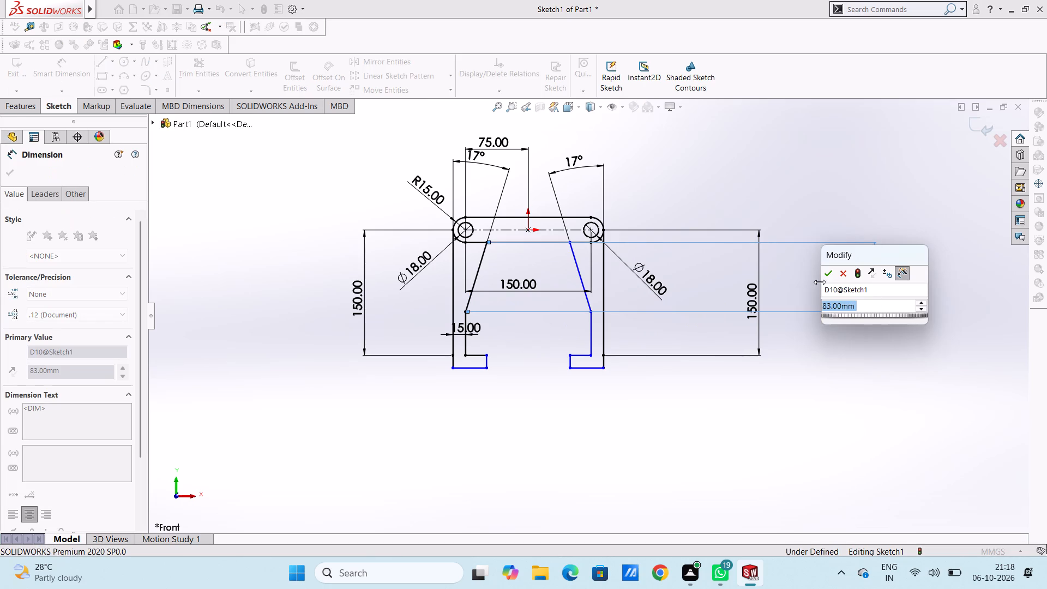
{"action": "left_click", "coordinate": [823, 278]}
{"action": "left_click", "coordinate": [783, 201]}
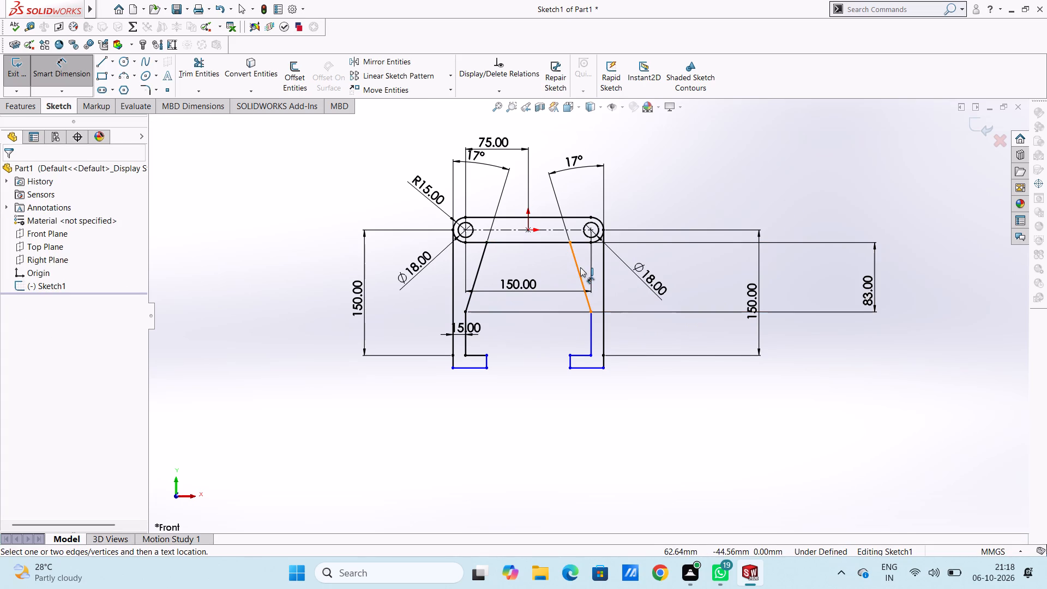
Dimension the right slanted line's vertical height as 83 mm.
{"action": "left_click", "coordinate": [580, 266]}
{"action": "left_click", "coordinate": [808, 258]}
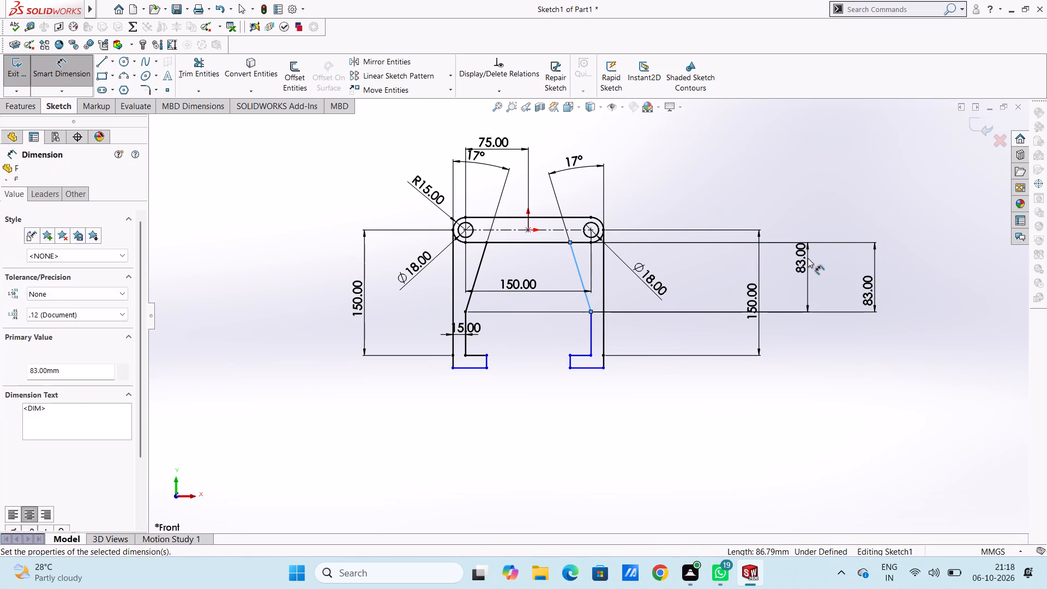
{"action": "left_click", "coordinate": [761, 245]}
{"action": "left_click", "coordinate": [721, 195]}
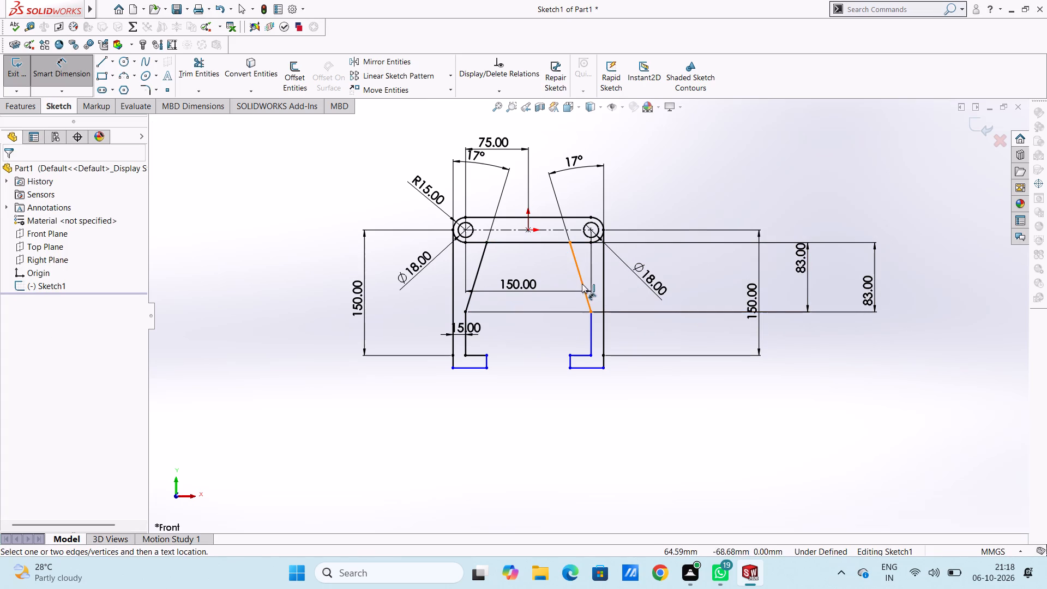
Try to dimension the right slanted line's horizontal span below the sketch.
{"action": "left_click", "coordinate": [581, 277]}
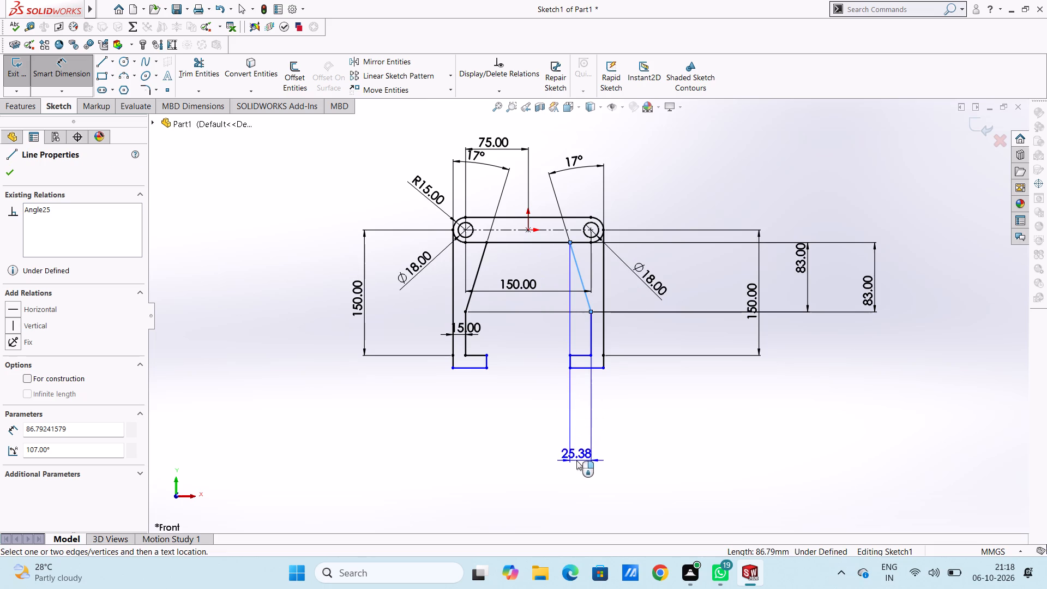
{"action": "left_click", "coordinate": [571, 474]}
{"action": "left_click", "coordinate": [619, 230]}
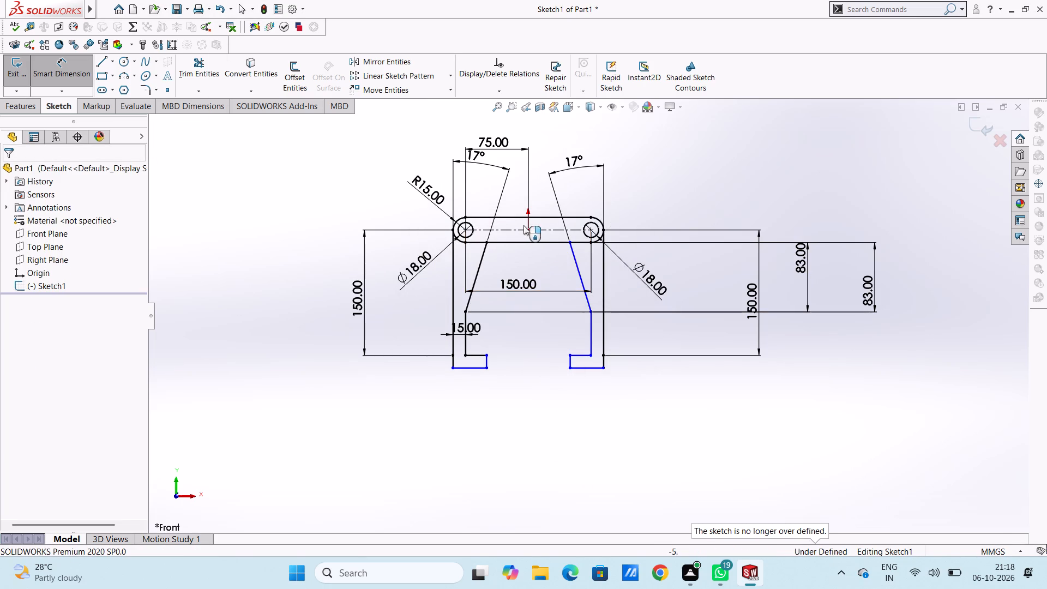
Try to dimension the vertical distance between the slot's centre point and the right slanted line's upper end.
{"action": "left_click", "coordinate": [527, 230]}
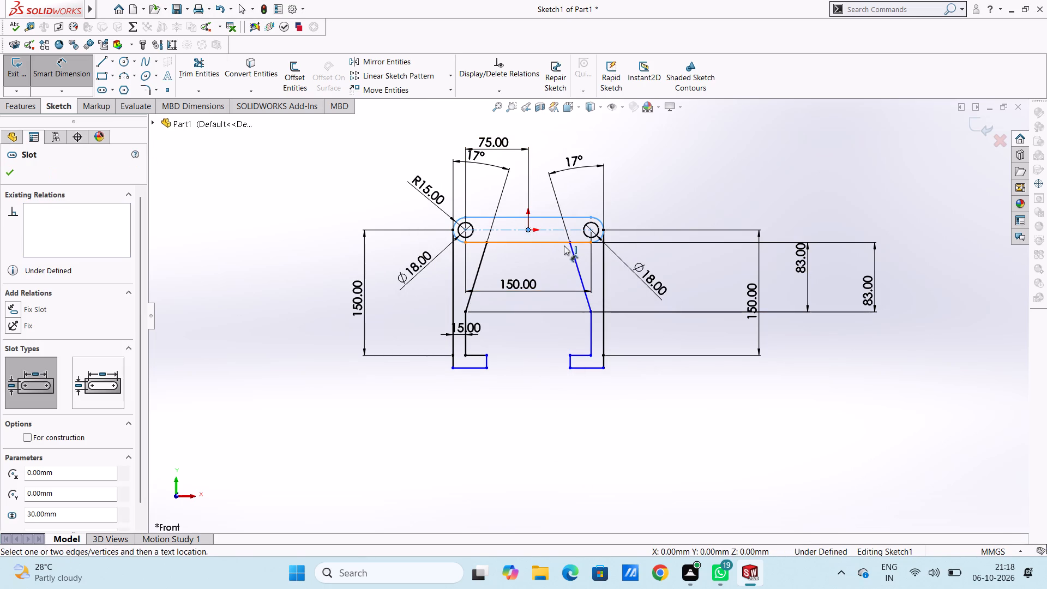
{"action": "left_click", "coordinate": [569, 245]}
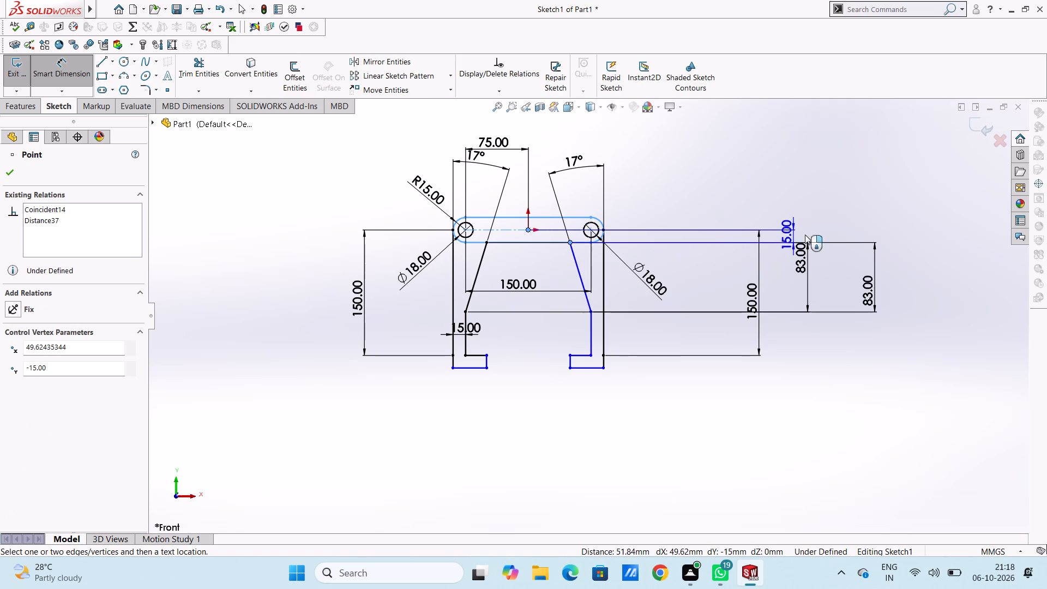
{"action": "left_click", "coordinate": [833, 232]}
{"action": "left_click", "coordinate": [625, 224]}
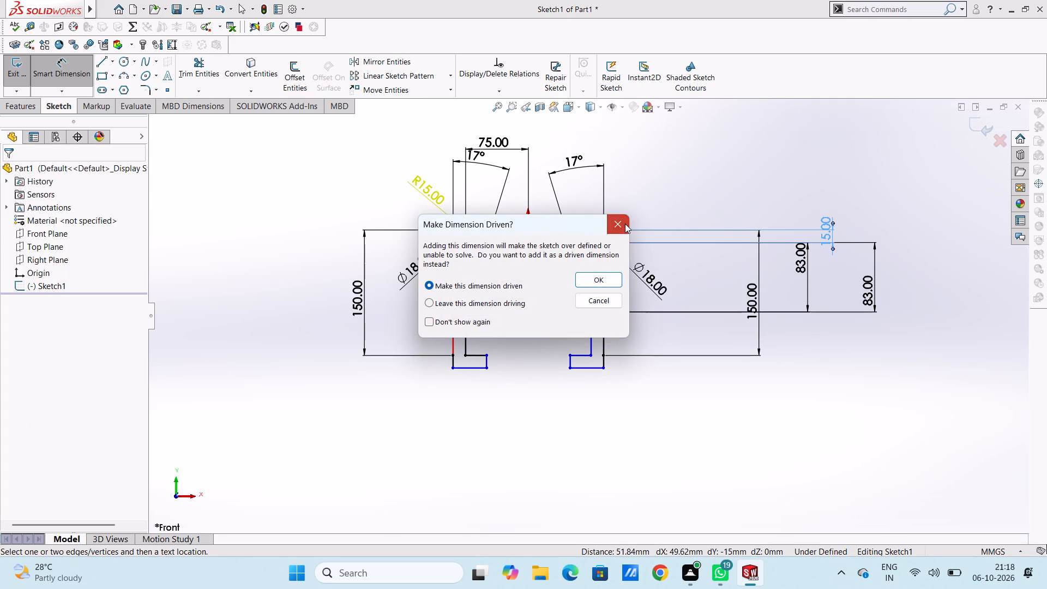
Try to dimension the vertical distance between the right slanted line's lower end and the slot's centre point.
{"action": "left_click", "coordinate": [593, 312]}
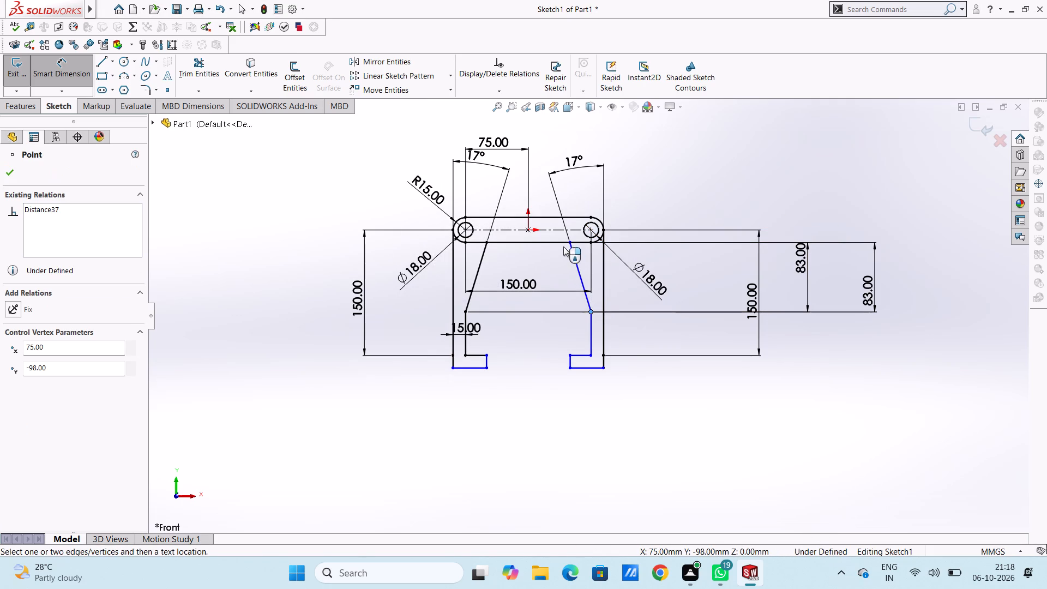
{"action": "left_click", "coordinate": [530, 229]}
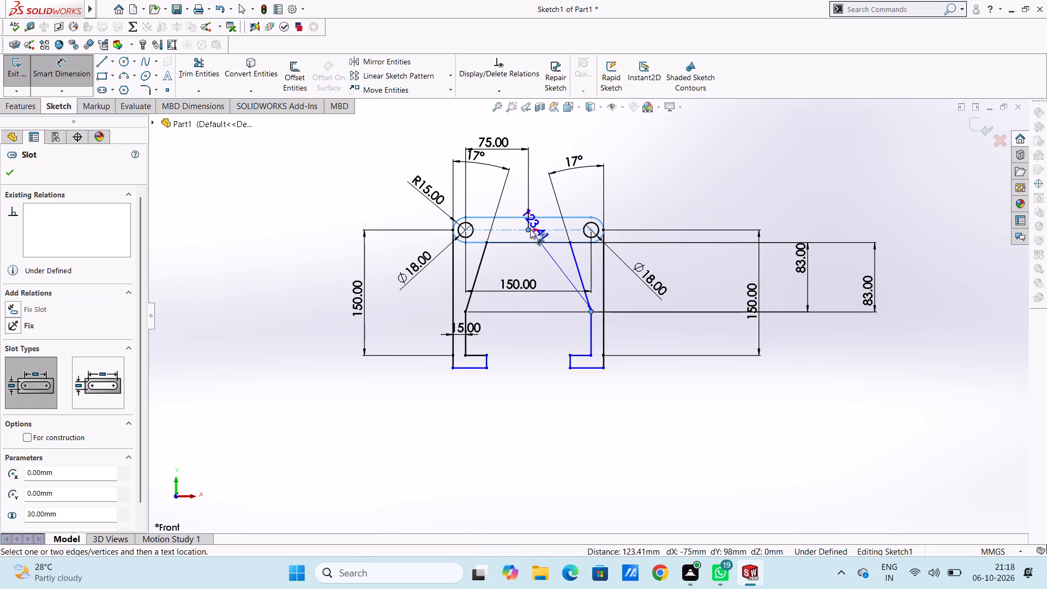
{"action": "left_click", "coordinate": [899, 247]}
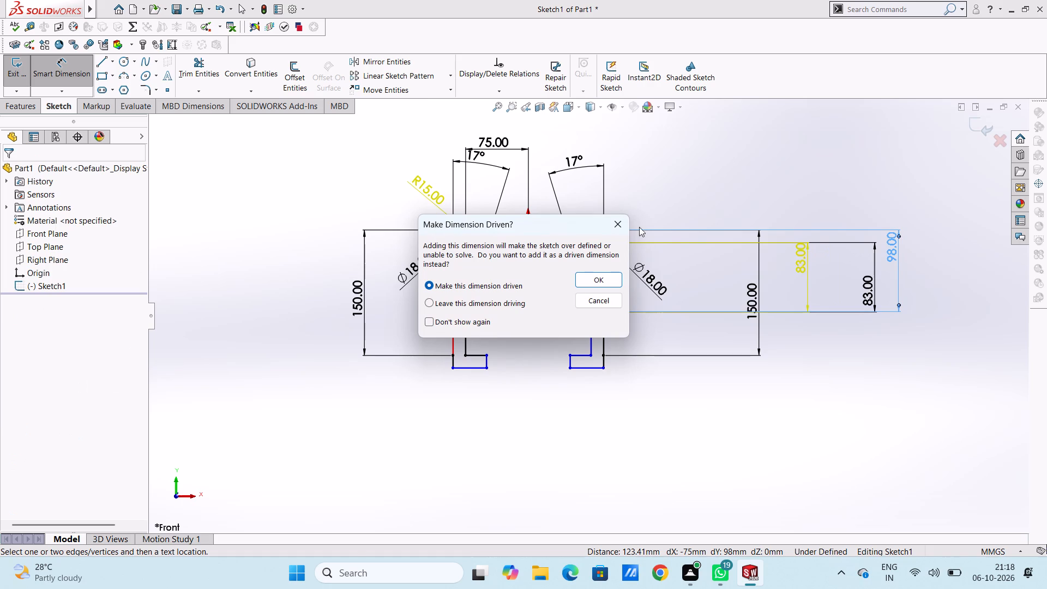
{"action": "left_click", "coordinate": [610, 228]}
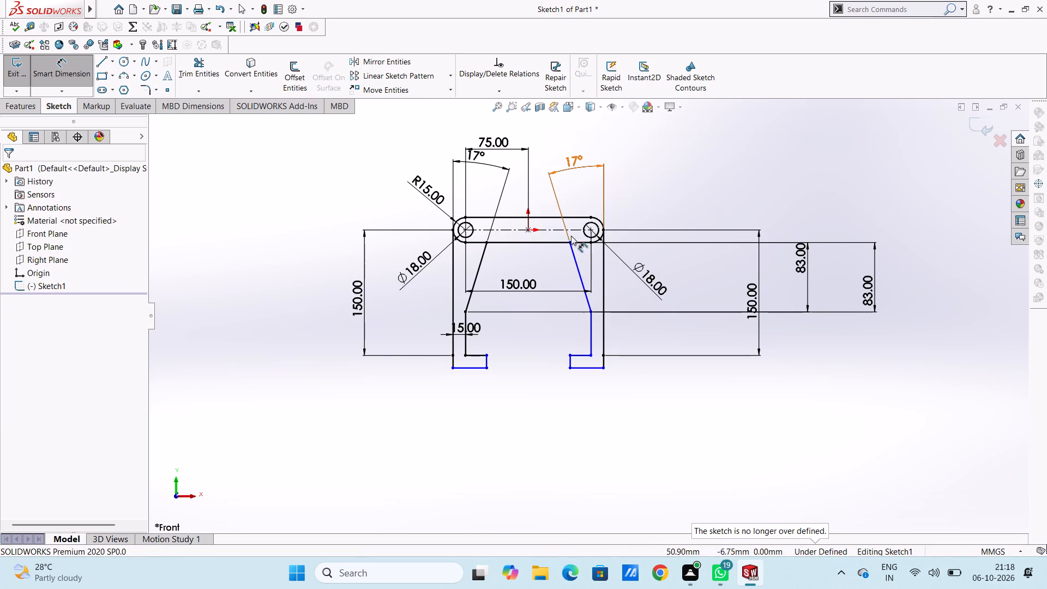
Dimension the horizontal distance from the slot's centre point to the right slanted line's lower end as 75 mm, below the sketch.
{"action": "left_click", "coordinate": [527, 233]}
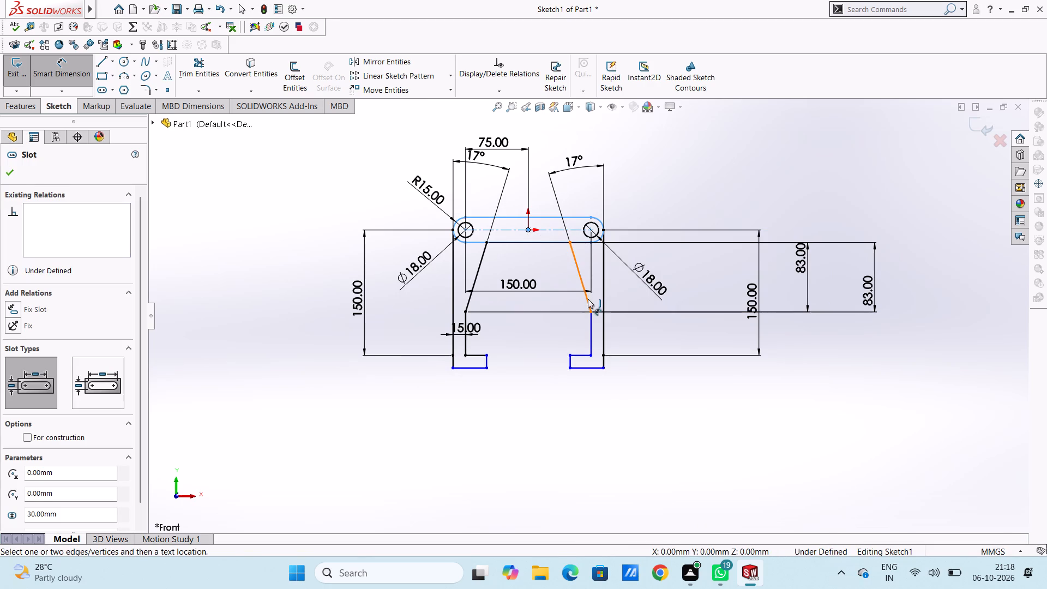
{"action": "left_click", "coordinate": [592, 311]}
{"action": "left_click", "coordinate": [575, 447]}
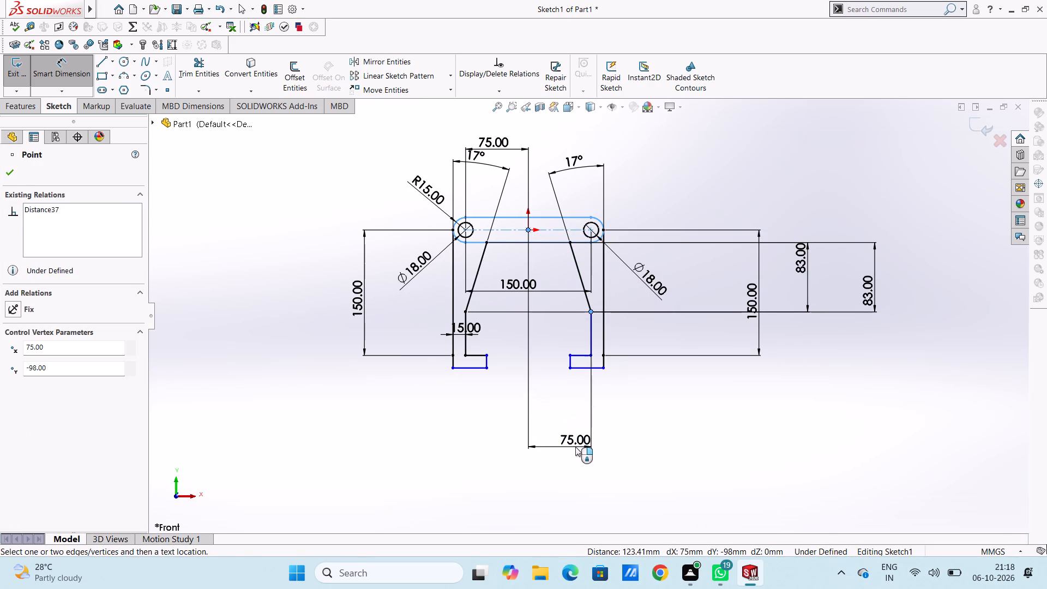
{"action": "left_click", "coordinate": [525, 428]}
{"action": "left_click", "coordinate": [473, 450]}
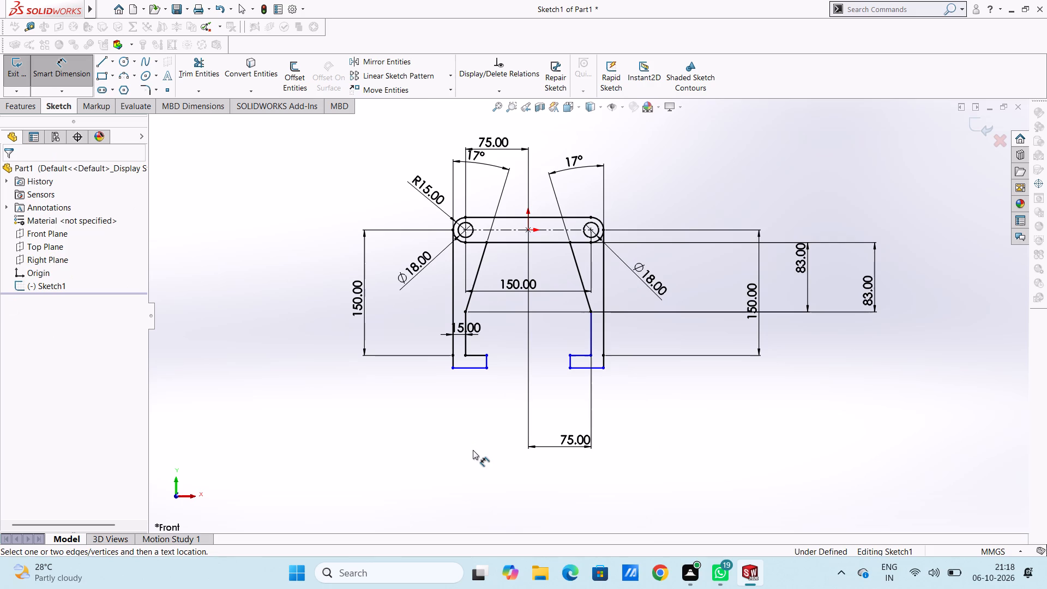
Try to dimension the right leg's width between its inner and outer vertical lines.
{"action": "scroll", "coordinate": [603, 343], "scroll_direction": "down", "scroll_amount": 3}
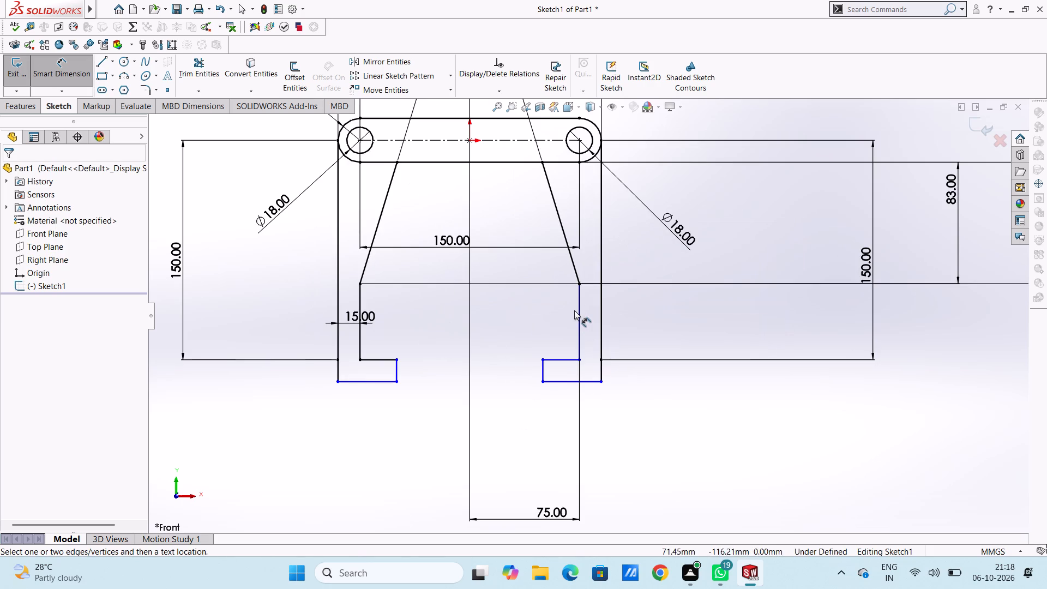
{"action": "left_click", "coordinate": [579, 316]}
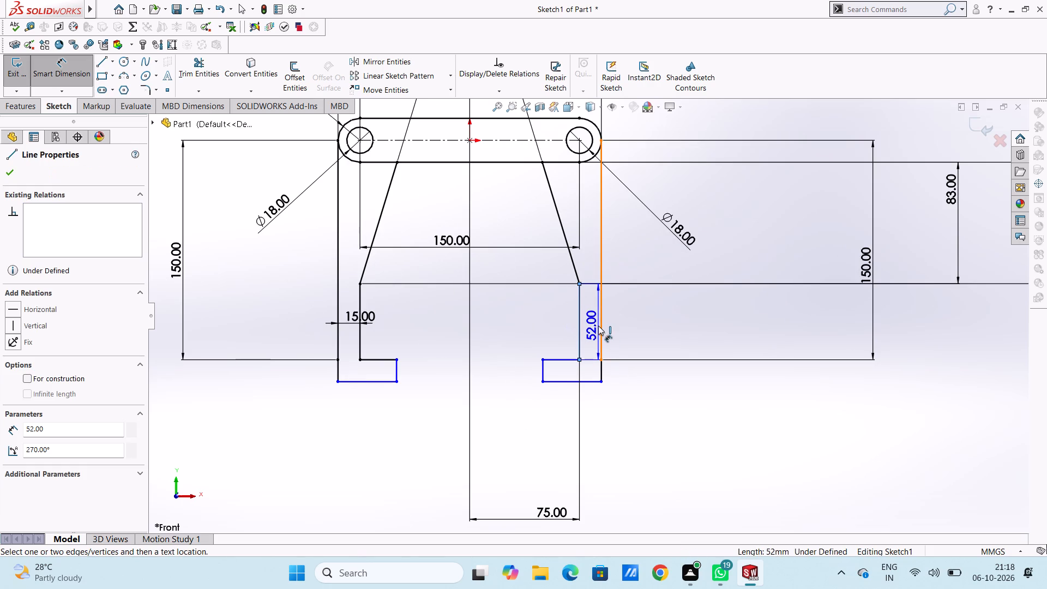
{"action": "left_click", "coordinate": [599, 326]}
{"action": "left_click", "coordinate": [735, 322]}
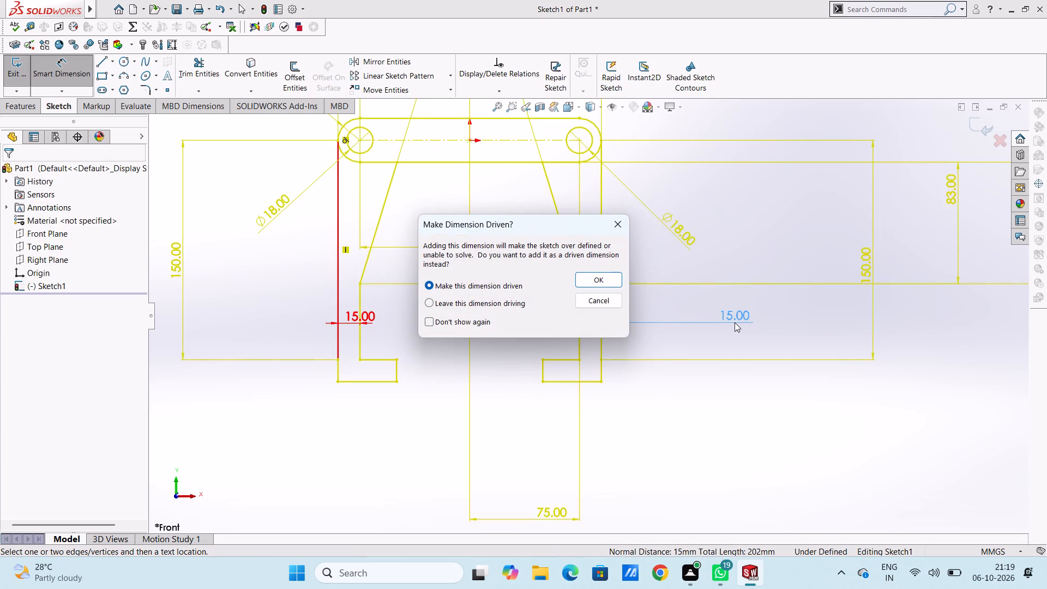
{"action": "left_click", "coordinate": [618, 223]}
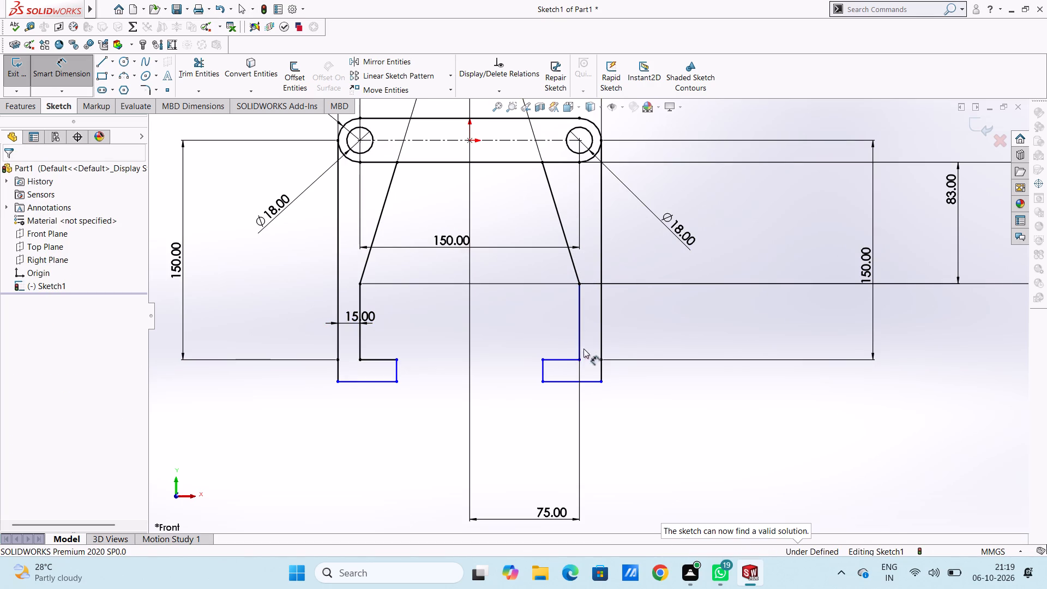
Dimension the left foot's bottom edge as 40 mm, placing the dimension below the foot.
{"action": "scroll", "coordinate": [525, 406], "scroll_direction": "down", "scroll_amount": 1}
{"action": "scroll", "coordinate": [486, 420], "scroll_direction": "up", "scroll_amount": 3}
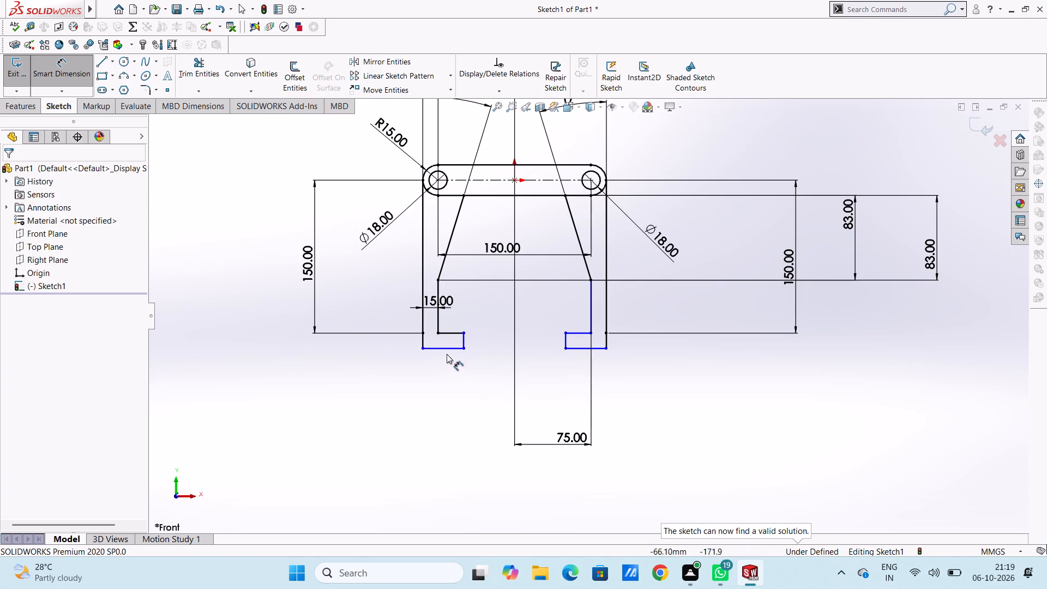
{"action": "left_click", "coordinate": [444, 348]}
{"action": "left_click", "coordinate": [440, 450]}
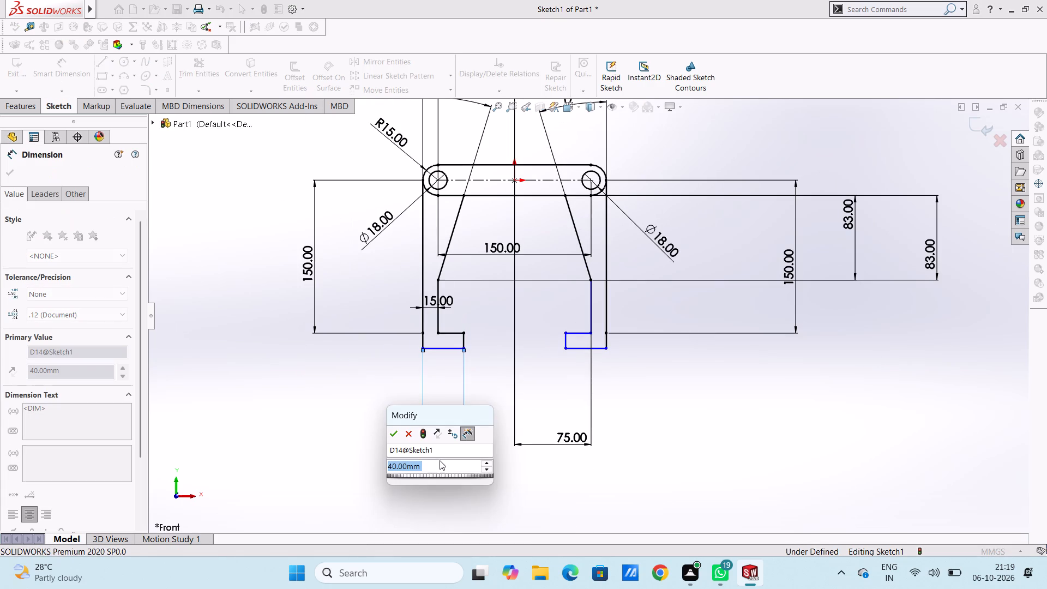
{"action": "left_click", "coordinate": [396, 437]}
{"action": "left_click", "coordinate": [359, 392]}
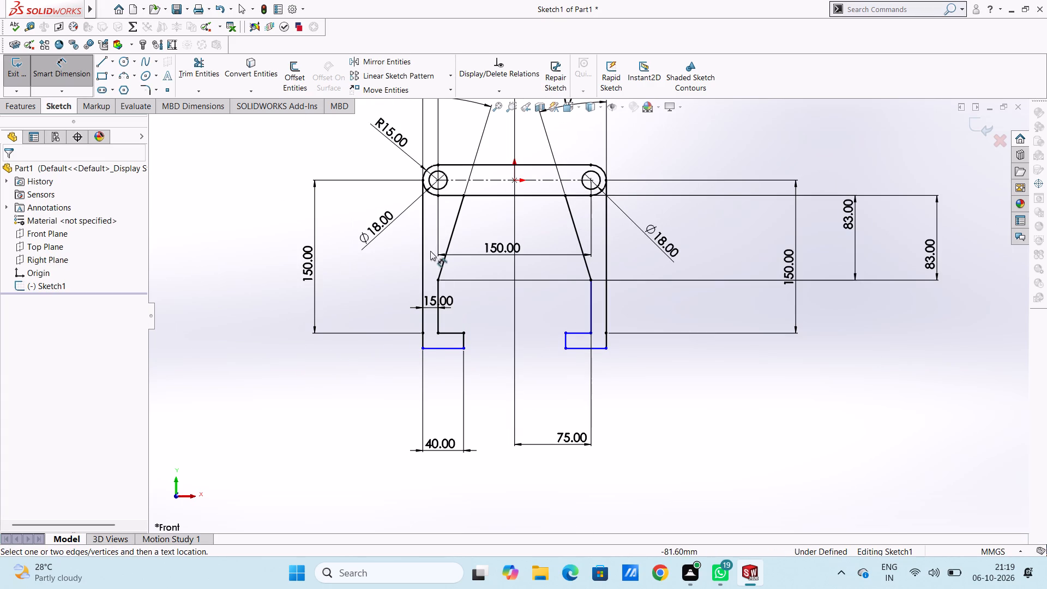
Dimension the left foot's outer vertical edge as 15 mm, in line below the left leg's 150 mm dimension.
{"action": "left_click", "coordinate": [426, 342]}
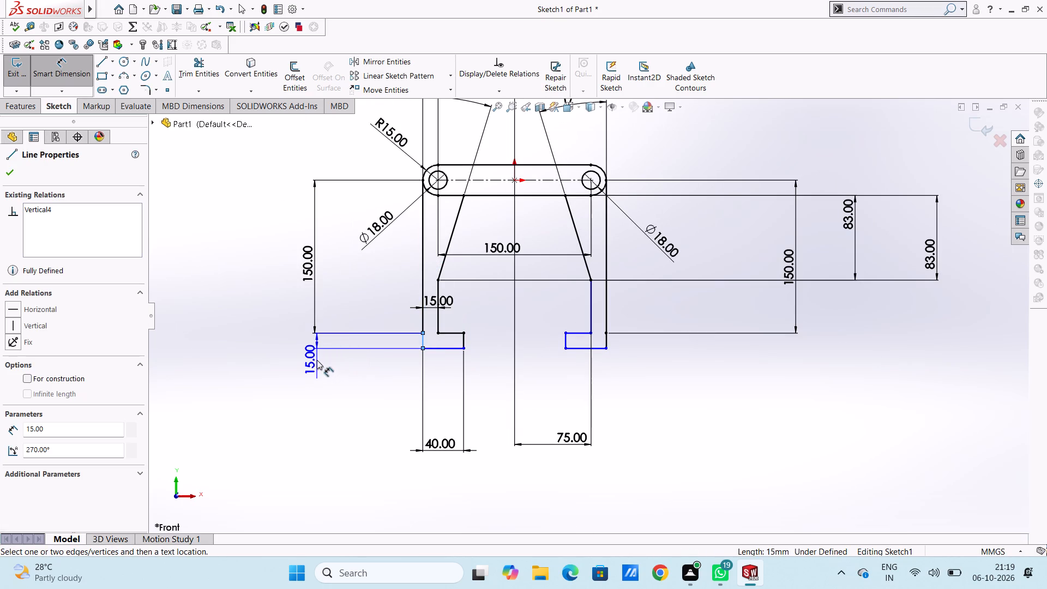
{"action": "left_click", "coordinate": [314, 358]}
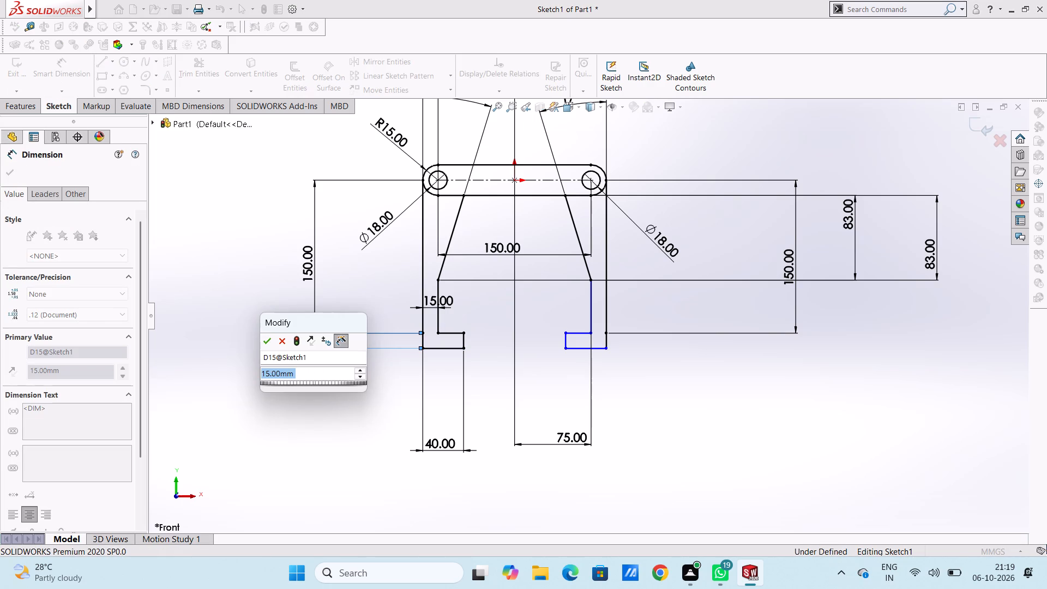
{"action": "left_click", "coordinate": [265, 341]}
{"action": "left_click", "coordinate": [321, 429]}
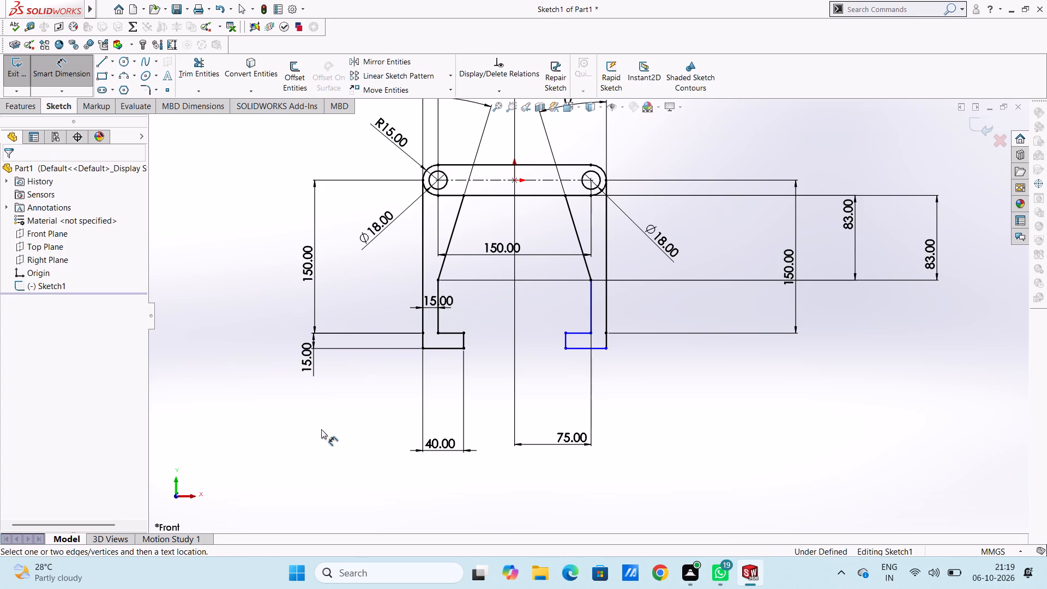
Dimension the right foot's outer vertical edge as 15 mm, in line below the right leg's 150 mm dimension.
{"action": "scroll", "coordinate": [595, 334], "scroll_direction": "down", "scroll_amount": 3}
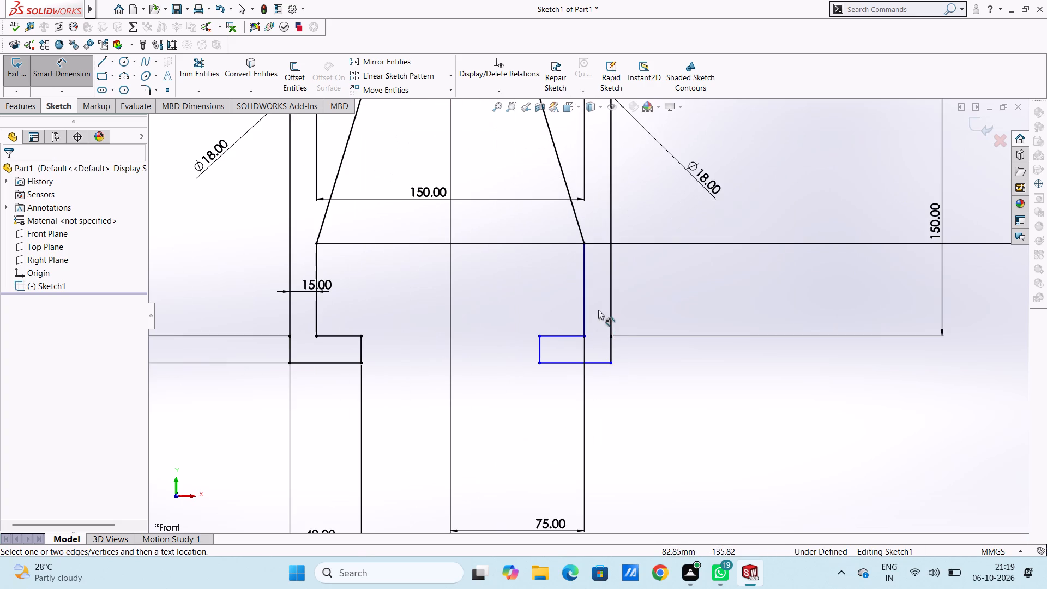
{"action": "left_click", "coordinate": [611, 351]}
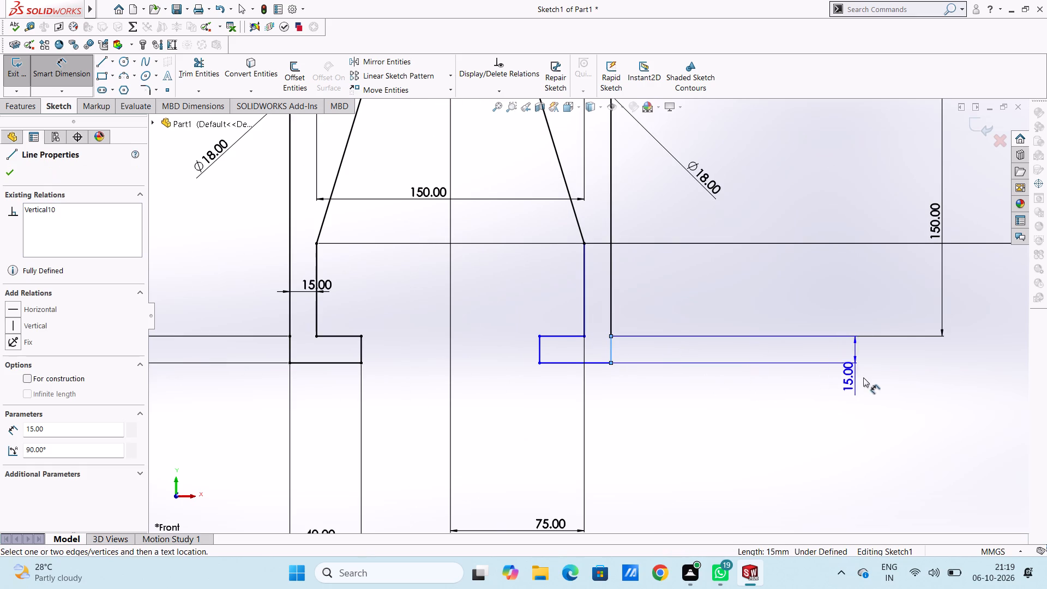
{"action": "left_click", "coordinate": [942, 369]}
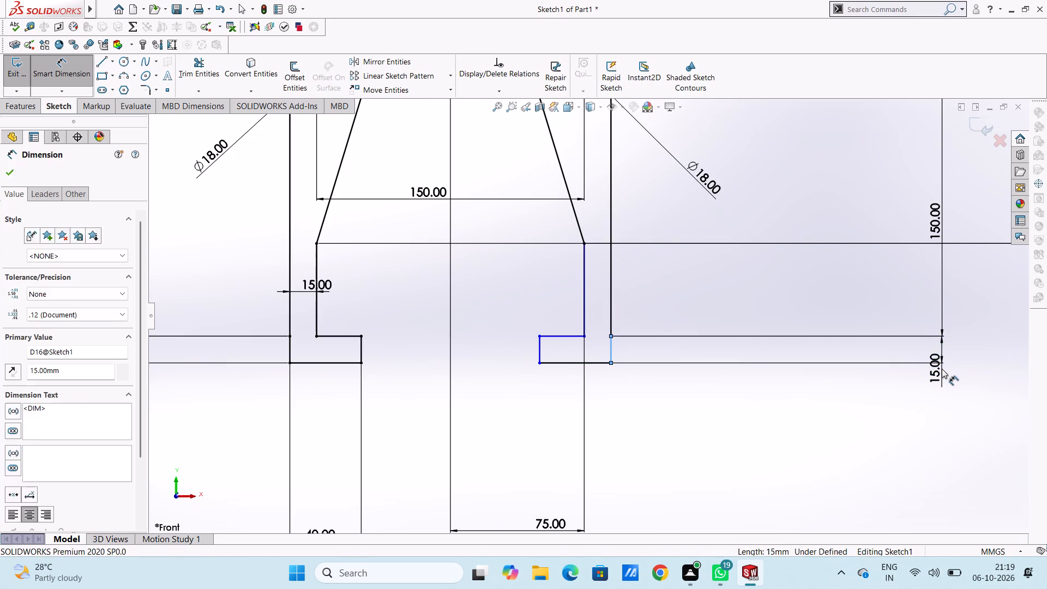
{"action": "left_click", "coordinate": [896, 352]}
{"action": "left_click", "coordinate": [832, 282]}
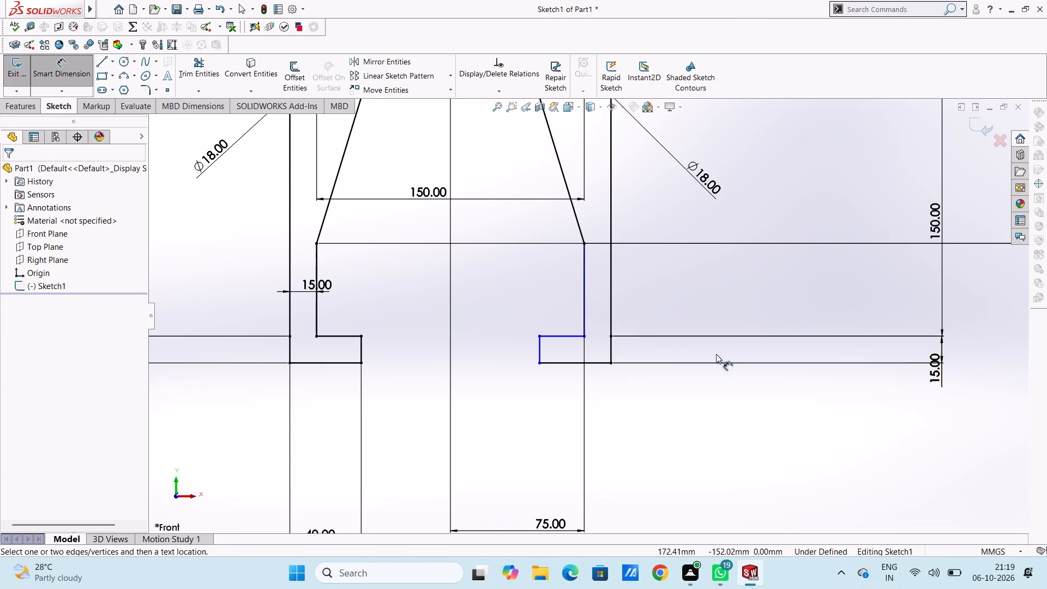
Dimension the right foot's bottom edge as 40 mm, placing the dimension below the foot.
{"action": "left_click", "coordinate": [573, 364]}
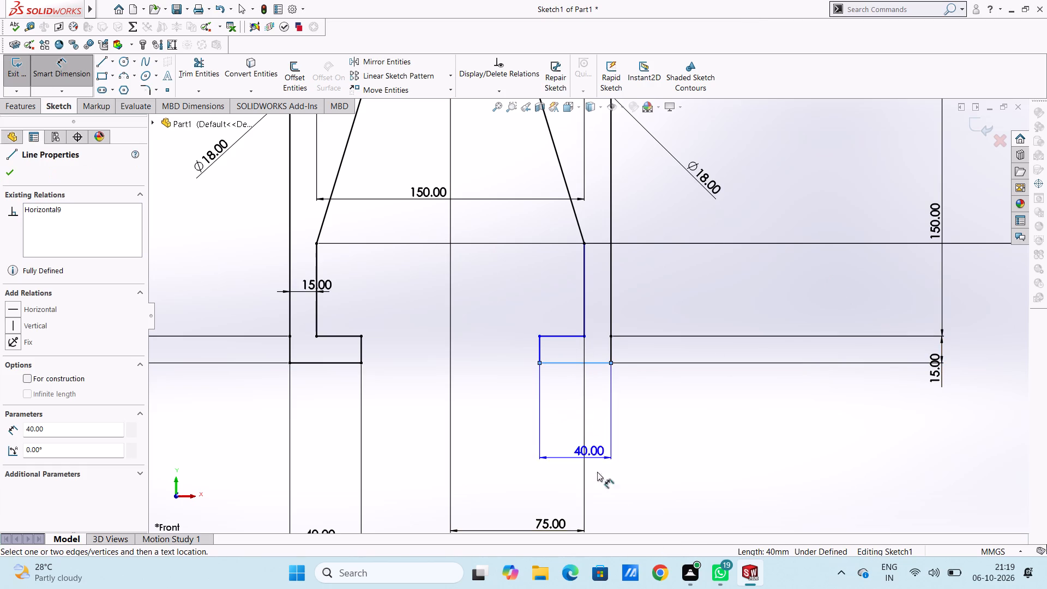
{"action": "scroll", "coordinate": [603, 506], "scroll_direction": "up", "scroll_amount": 3}
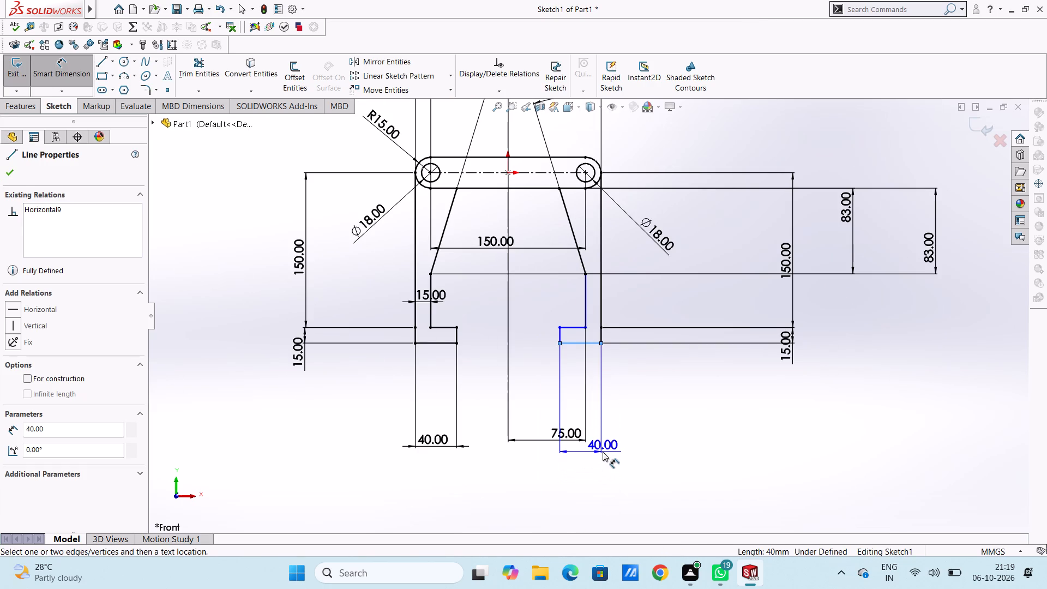
{"action": "left_click", "coordinate": [603, 452]}
{"action": "left_click", "coordinate": [556, 430]}
{"action": "left_click", "coordinate": [537, 386]}
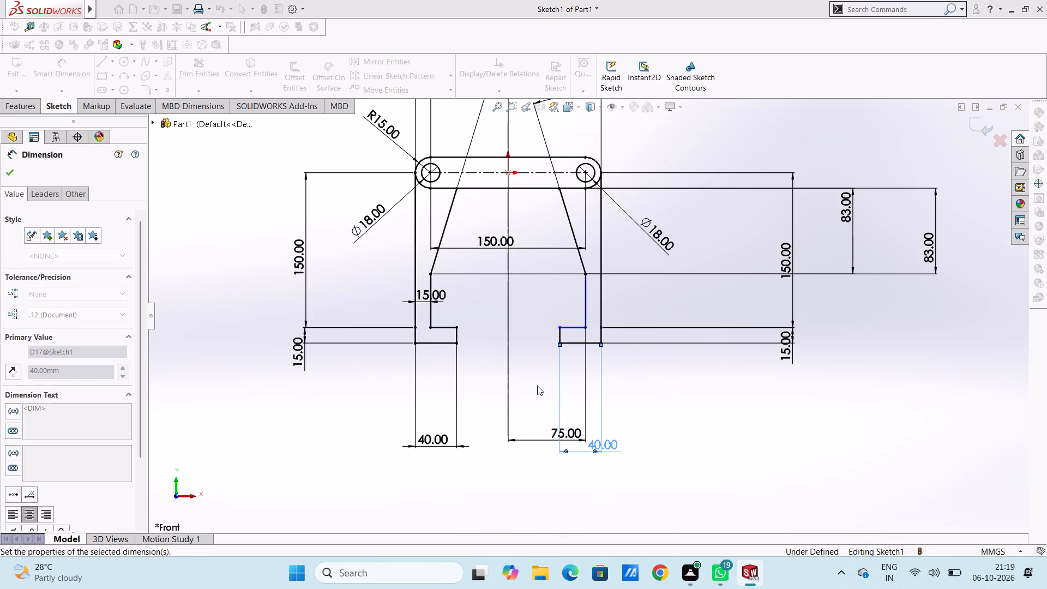
Dimension the right foot's inner end edge as 15 mm, placing the dimension to the right of the leg.
{"action": "scroll", "coordinate": [601, 340], "scroll_direction": "down", "scroll_amount": 4}
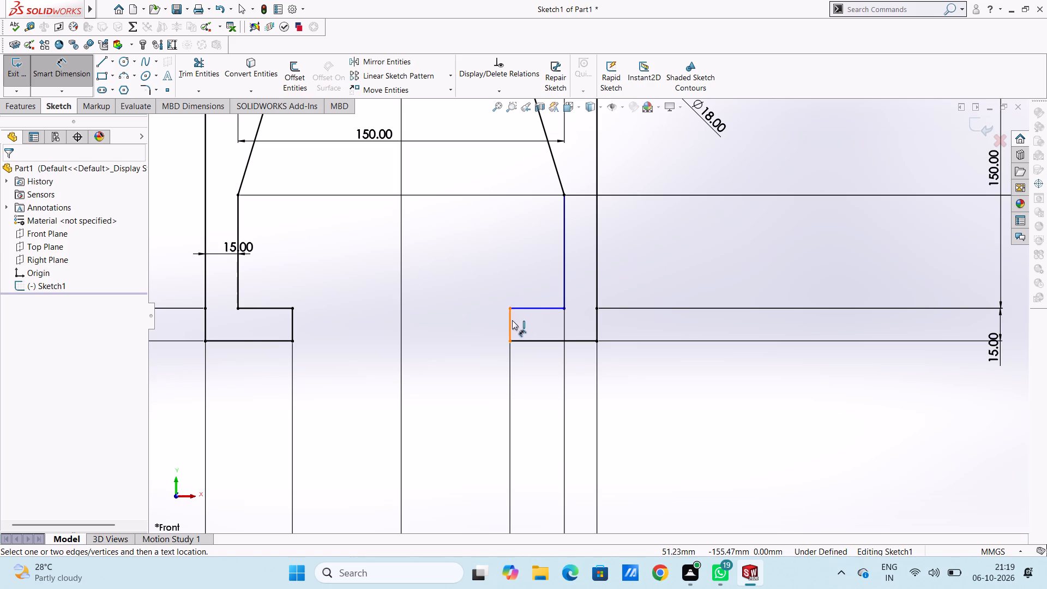
{"action": "left_click", "coordinate": [512, 320]}
{"action": "left_click", "coordinate": [902, 316]}
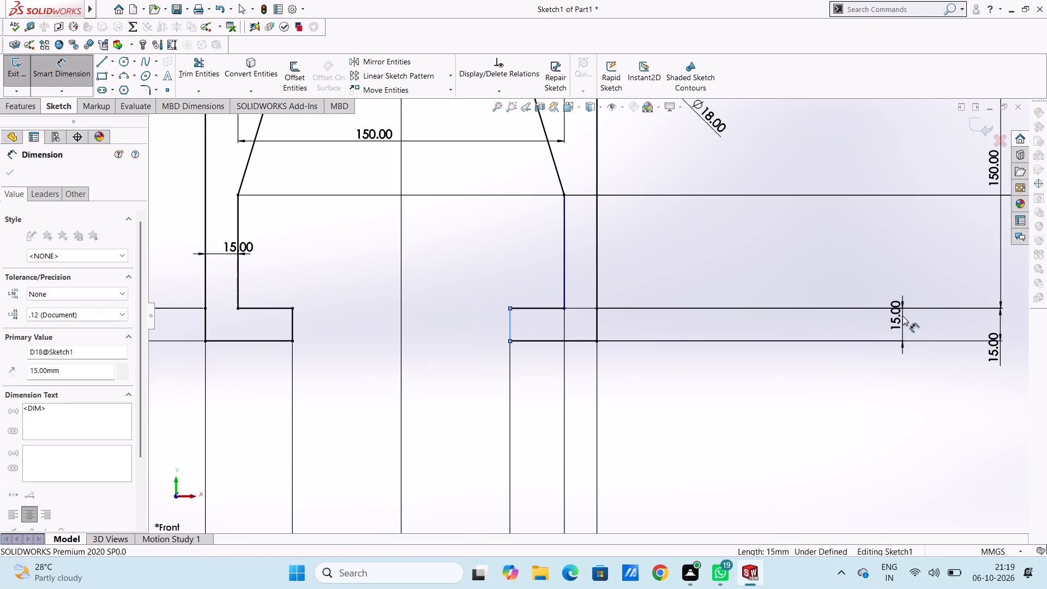
{"action": "left_click", "coordinate": [858, 299]}
{"action": "left_click", "coordinate": [709, 270]}
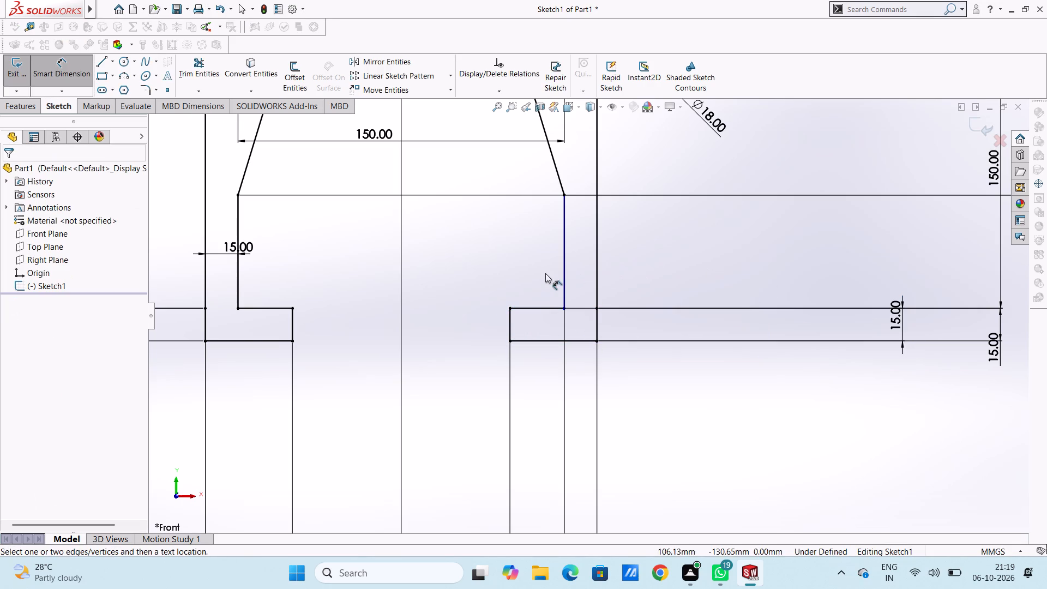
Dimension the right leg's inner vertical line as 52 mm to the right of the leg, and finish dimensioning.
{"action": "left_click", "coordinate": [562, 269]}
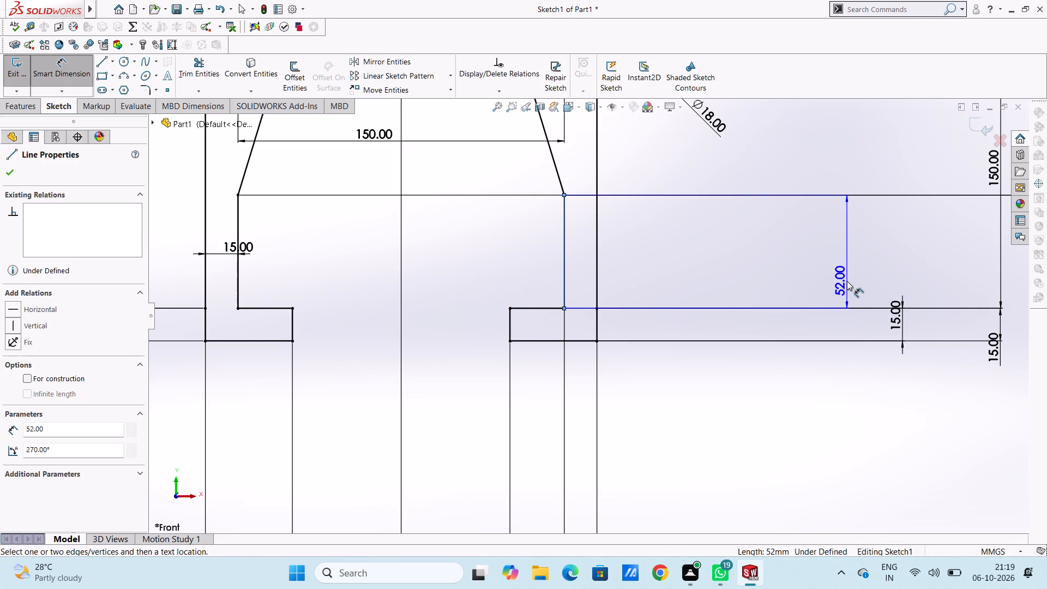
{"action": "left_click", "coordinate": [847, 281]}
{"action": "left_click", "coordinate": [801, 266]}
{"action": "left_click", "coordinate": [741, 270]}
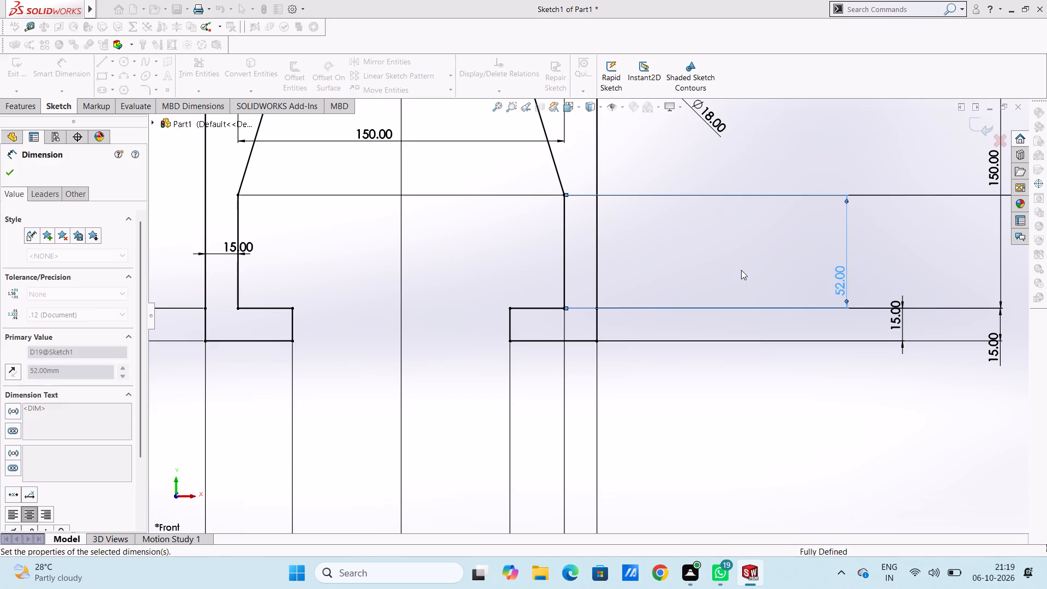
{"action": "scroll", "coordinate": [739, 271], "scroll_direction": "up", "scroll_amount": 4}
{"action": "scroll", "coordinate": [687, 227], "scroll_direction": "up", "scroll_amount": 4}
{"action": "scroll", "coordinate": [613, 197], "scroll_direction": "down", "scroll_amount": 3}
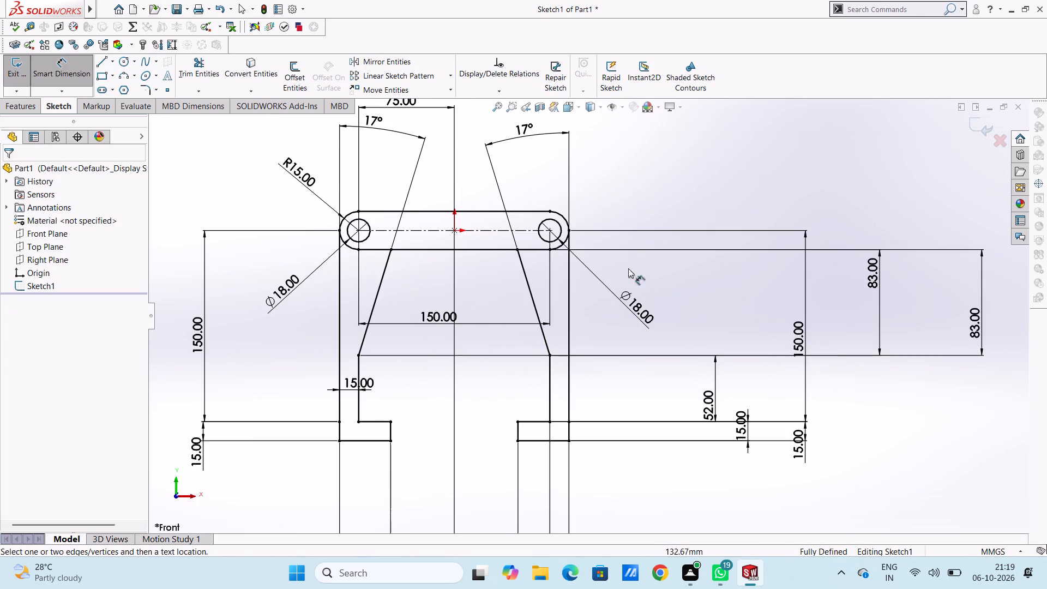
{"action": "scroll", "coordinate": [632, 291], "scroll_direction": "up", "scroll_amount": 3}
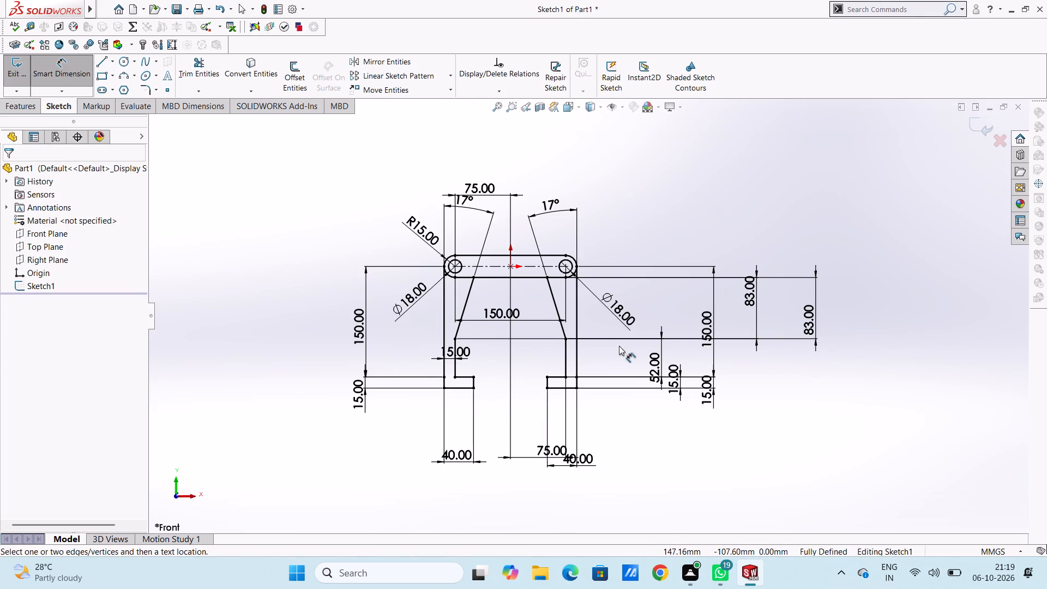
{"action": "scroll", "coordinate": [619, 346], "scroll_direction": "down", "scroll_amount": 2}
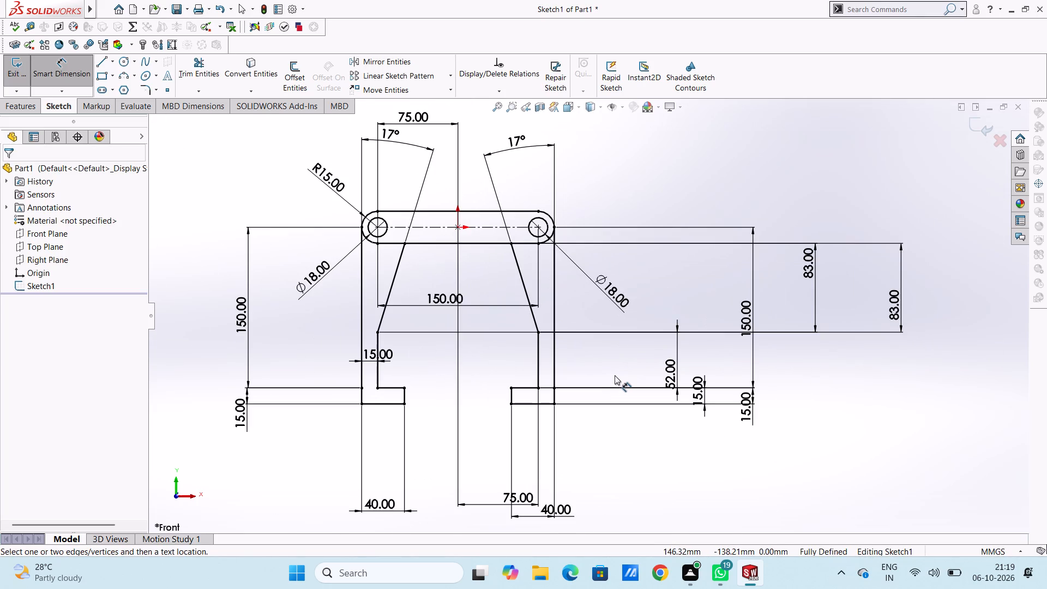
{"action": "key", "text": "Escape"}
{"action": "key", "text": "Escape"}
{"action": "key", "text": "Escape"}
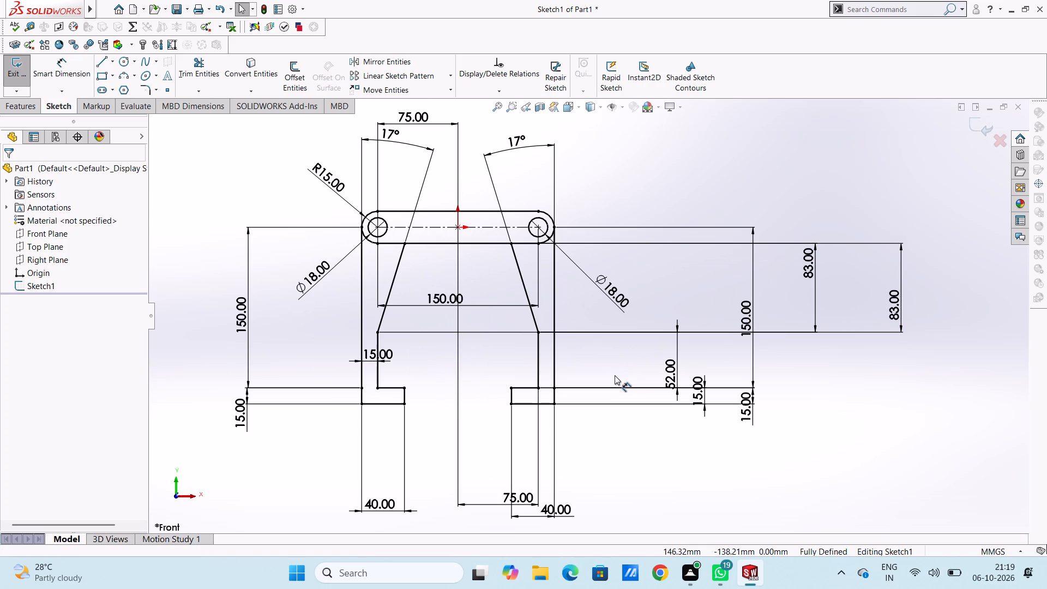
Apply a 4 mm sketch fillet to the inner corner where the right leg meets the top edge of its foot.
{"action": "left_click", "coordinate": [147, 85]}
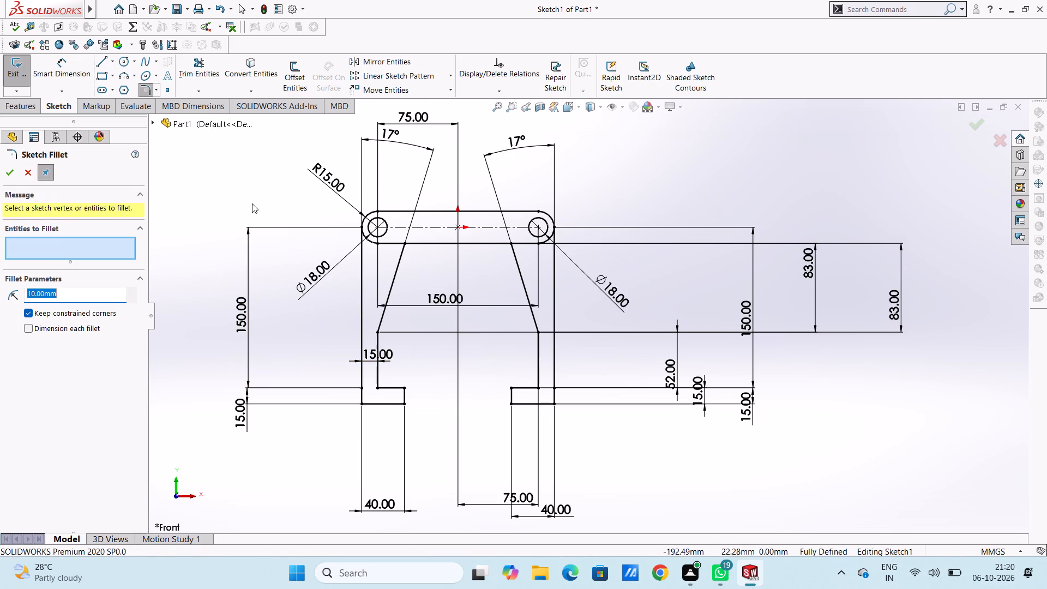
{"action": "key", "text": "4"}
{"action": "key", "text": "Return"}
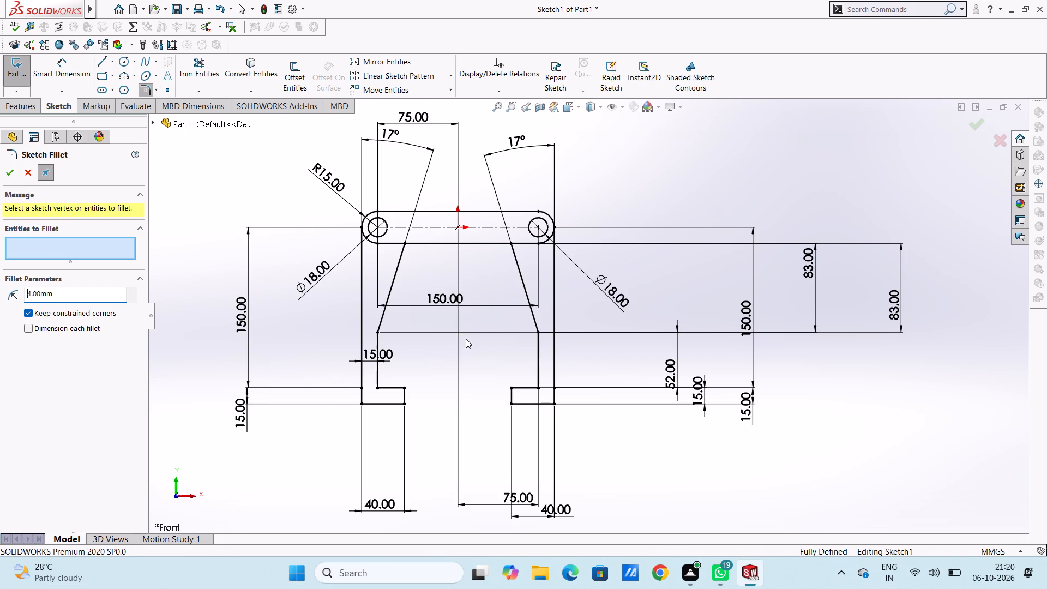
{"action": "scroll", "coordinate": [400, 389], "scroll_direction": "down", "scroll_amount": 1}
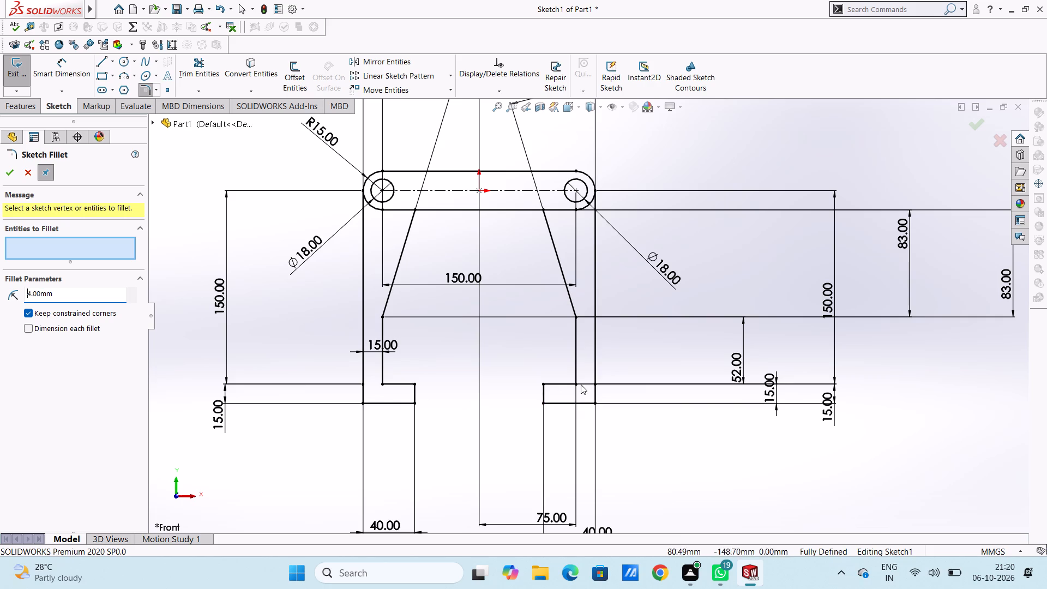
{"action": "scroll", "coordinate": [420, 402], "scroll_direction": "down", "scroll_amount": 4}
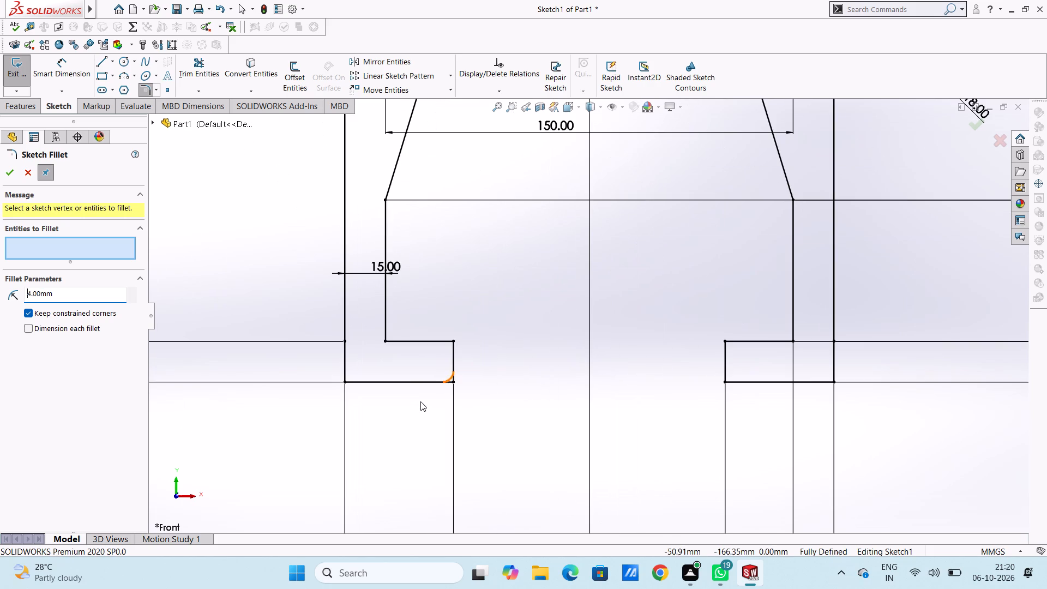
{"action": "scroll", "coordinate": [487, 357], "scroll_direction": "down", "scroll_amount": 3}
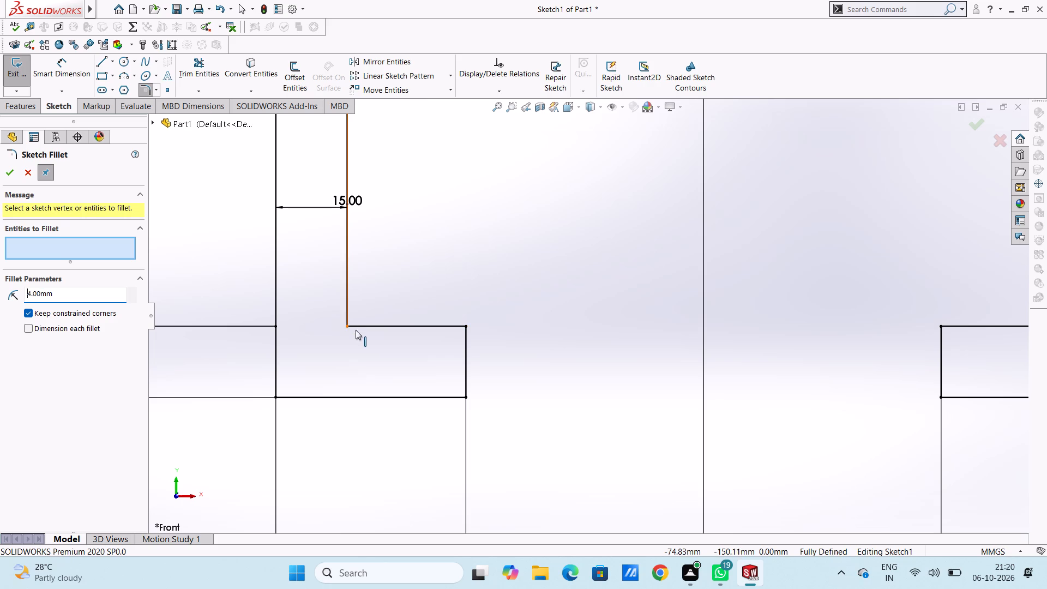
{"action": "scroll", "coordinate": [644, 316], "scroll_direction": "up", "scroll_amount": 4}
{"action": "scroll", "coordinate": [882, 316], "scroll_direction": "down", "scroll_amount": 4}
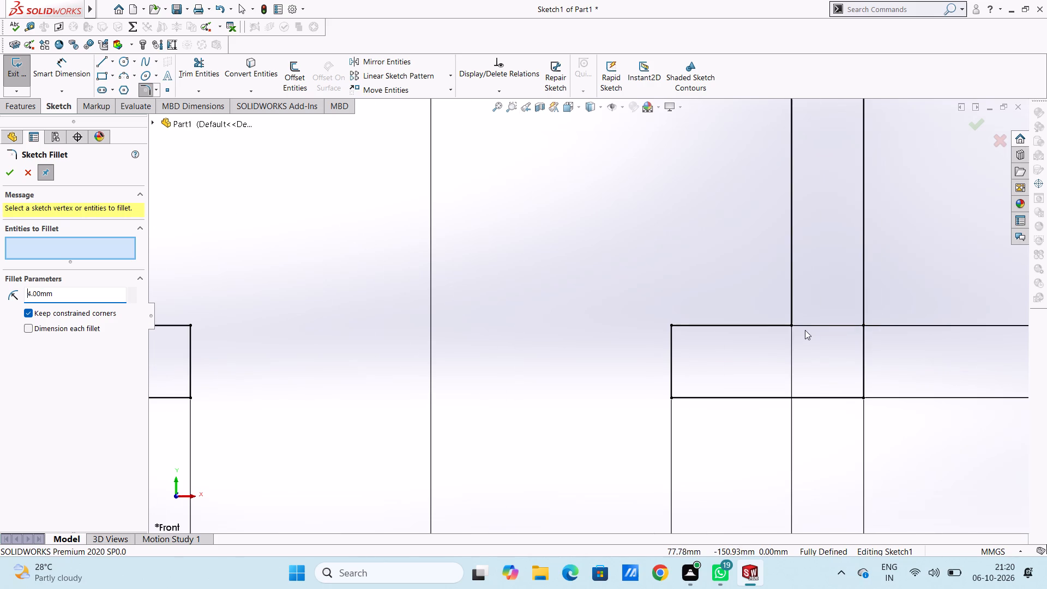
{"action": "left_click", "coordinate": [793, 326]}
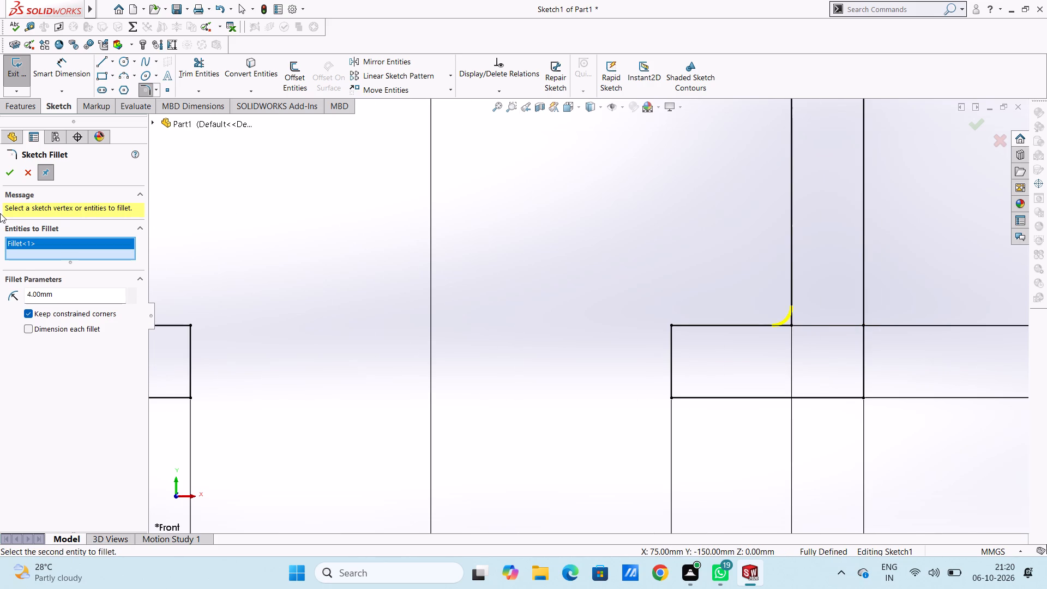
{"action": "left_click", "coordinate": [8, 176]}
{"action": "left_click", "coordinate": [8, 176]}
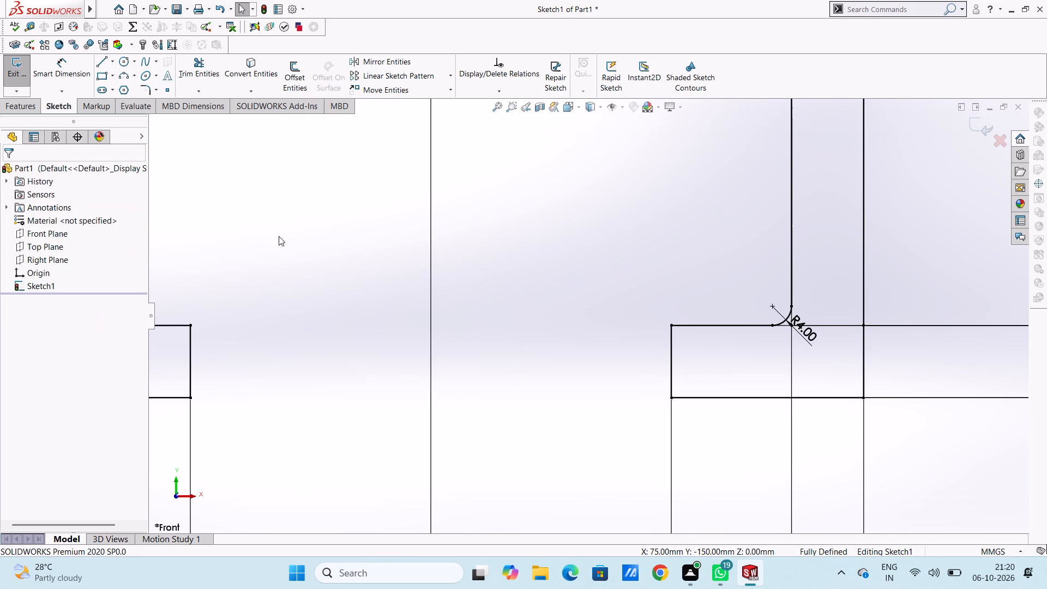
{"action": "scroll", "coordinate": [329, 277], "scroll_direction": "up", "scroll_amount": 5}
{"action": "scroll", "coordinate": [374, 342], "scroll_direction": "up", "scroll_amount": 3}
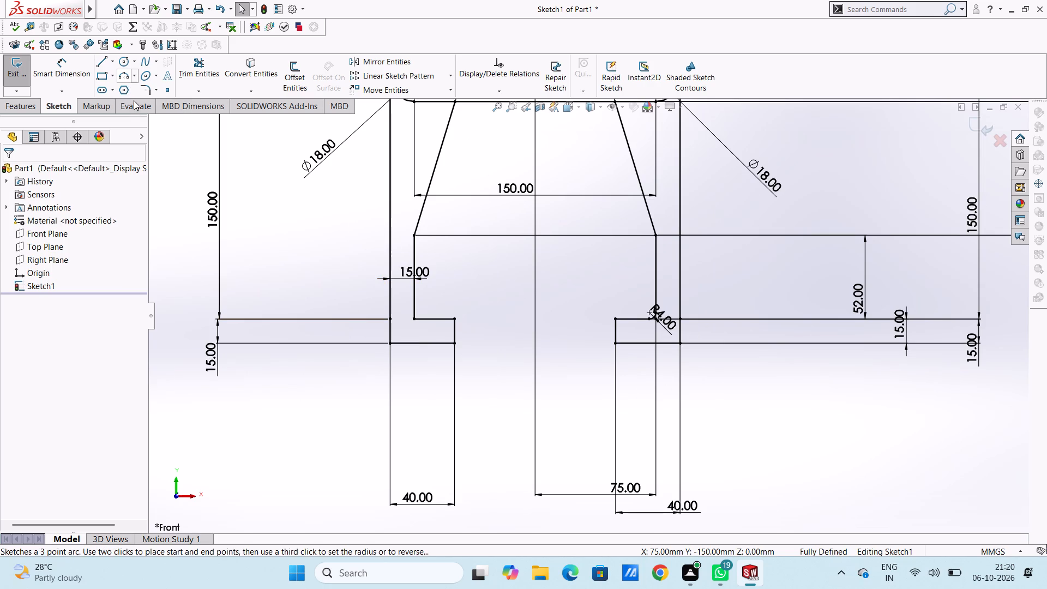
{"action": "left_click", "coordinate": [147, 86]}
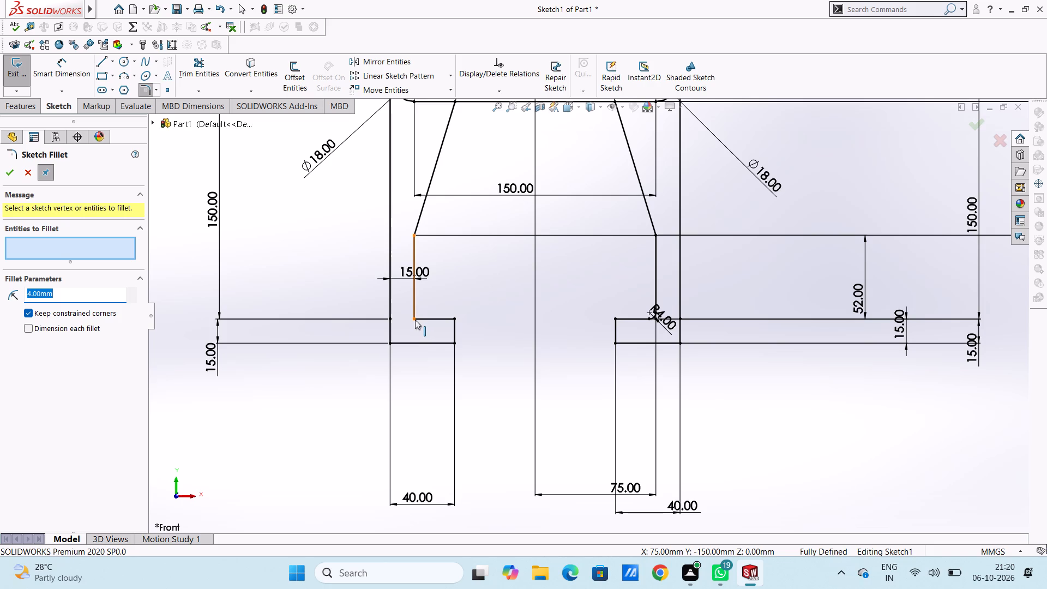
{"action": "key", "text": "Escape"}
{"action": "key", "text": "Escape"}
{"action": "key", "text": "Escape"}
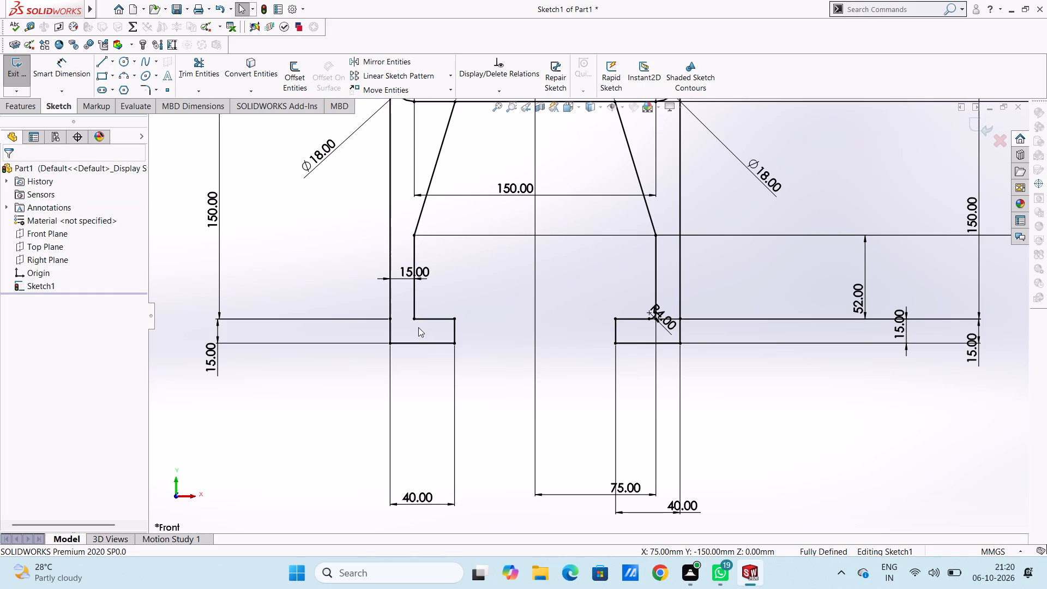
Draw a three-point arc of 4 mm radius across the inner corner between the left leg and its foot.
{"action": "scroll", "coordinate": [477, 346], "scroll_direction": "down", "scroll_amount": 1}
{"action": "scroll", "coordinate": [507, 296], "scroll_direction": "down", "scroll_amount": 2}
{"action": "left_click", "coordinate": [118, 77]}
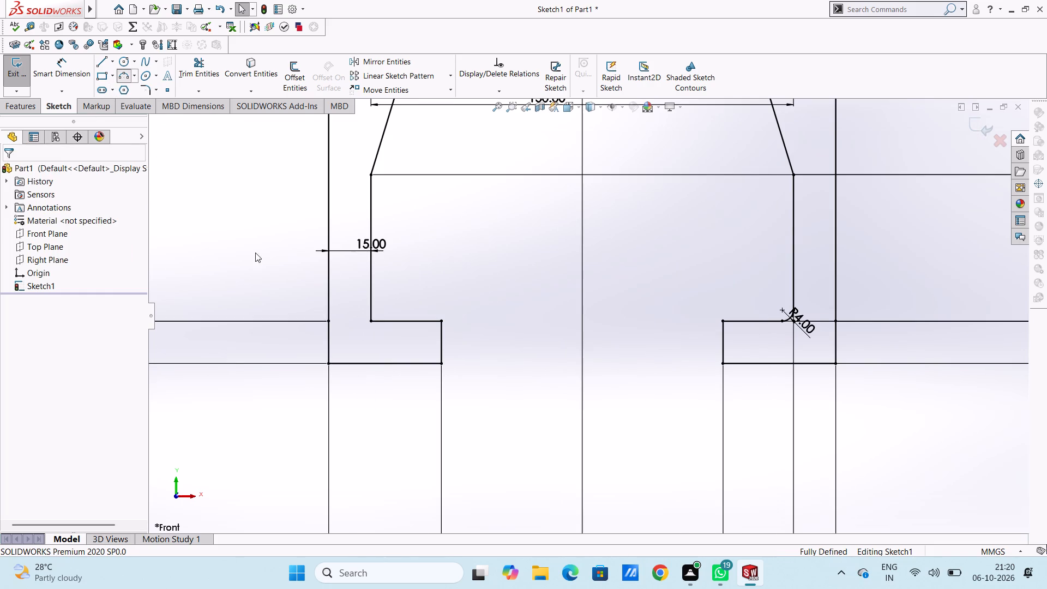
{"action": "left_click", "coordinate": [370, 297]}
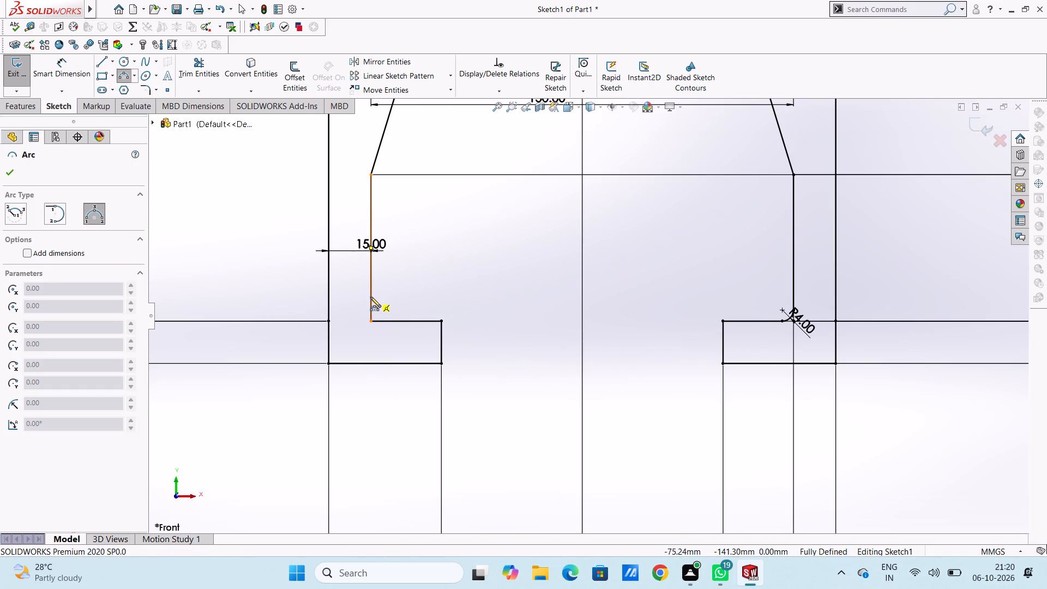
{"action": "left_click", "coordinate": [395, 319]}
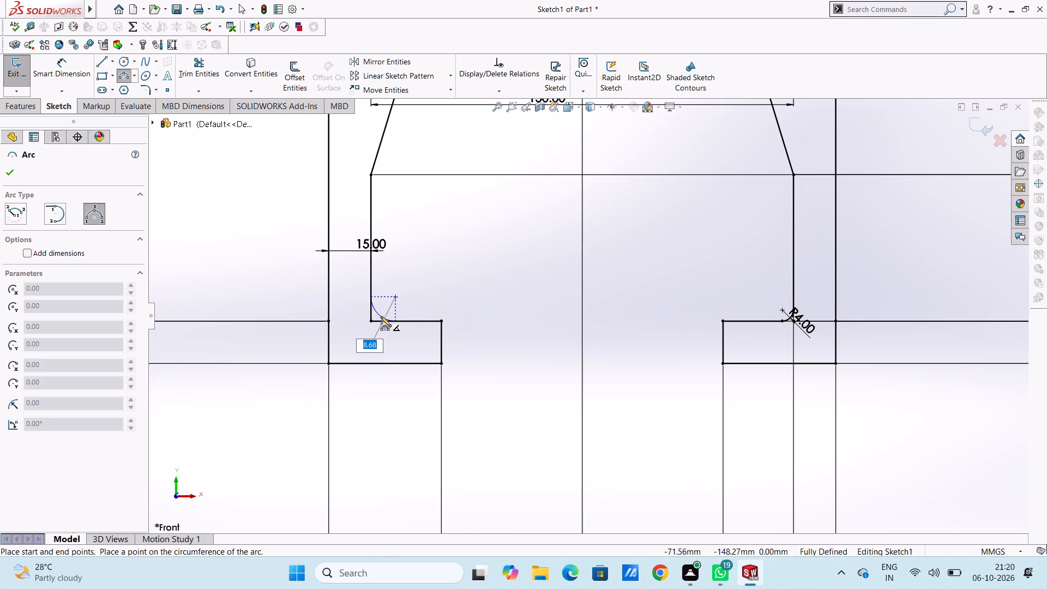
{"action": "key", "text": "4"}
{"action": "key", "text": "Return"}
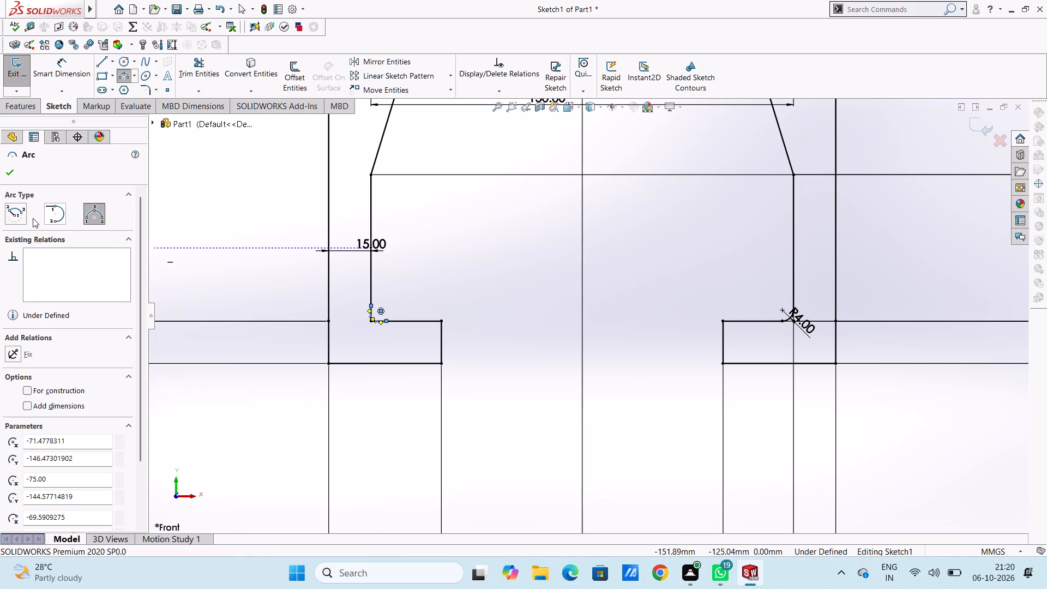
{"action": "left_click", "coordinate": [14, 175]}
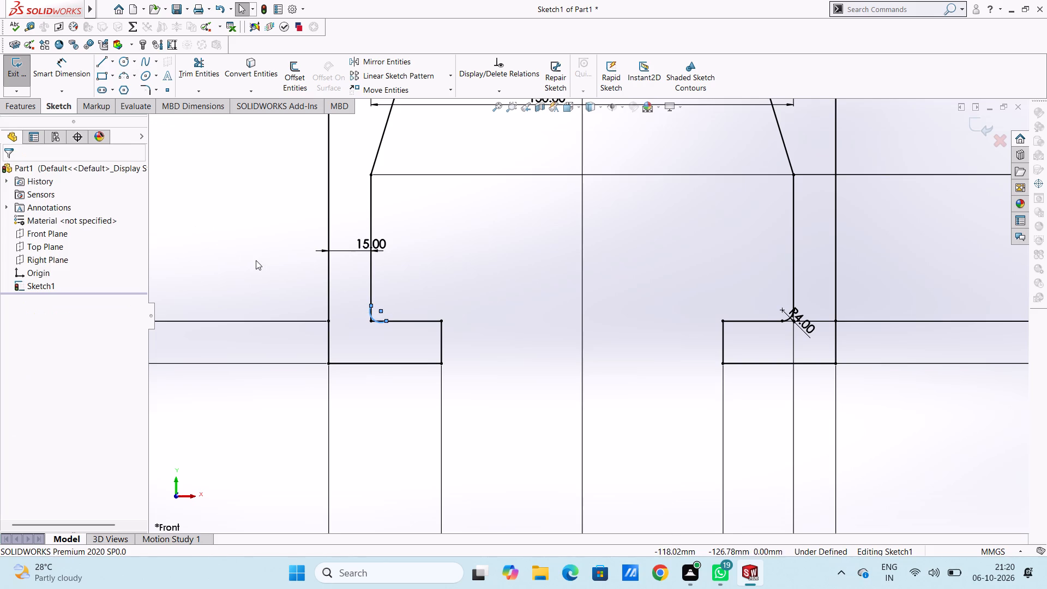
{"action": "left_click", "coordinate": [256, 261]}
Dimension the left corner arc's radius as 4 mm, placing the dimension outside the leg, below the left foot.
{"action": "scroll", "coordinate": [414, 340], "scroll_direction": "down", "scroll_amount": 5}
{"action": "scroll", "coordinate": [416, 280], "scroll_direction": "down", "scroll_amount": 1}
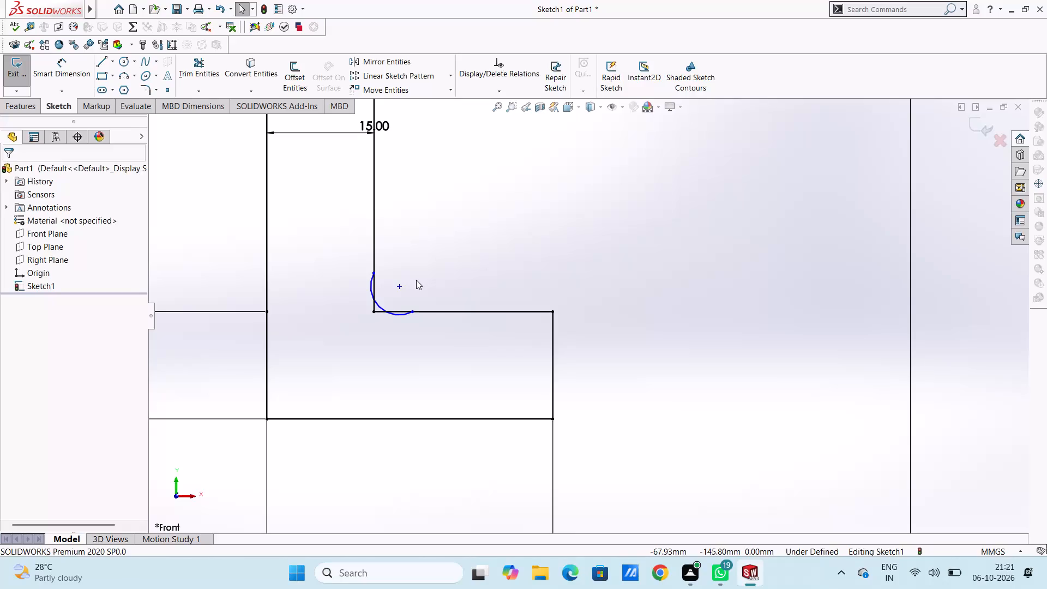
{"action": "scroll", "coordinate": [525, 327], "scroll_direction": "up", "scroll_amount": 2}
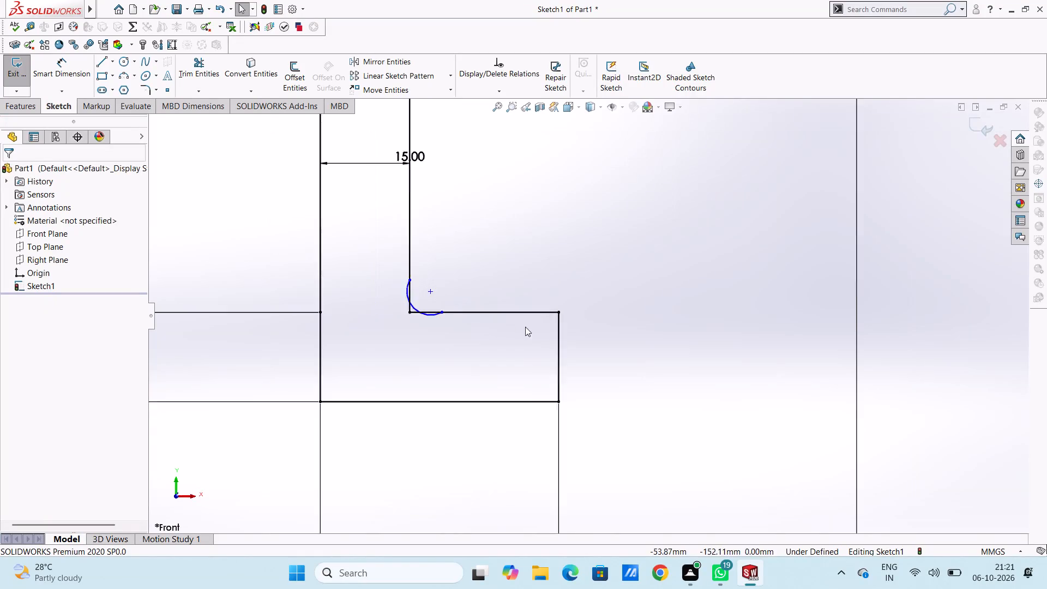
{"action": "scroll", "coordinate": [525, 327], "scroll_direction": "up", "scroll_amount": 1}
{"action": "left_click", "coordinate": [61, 74]}
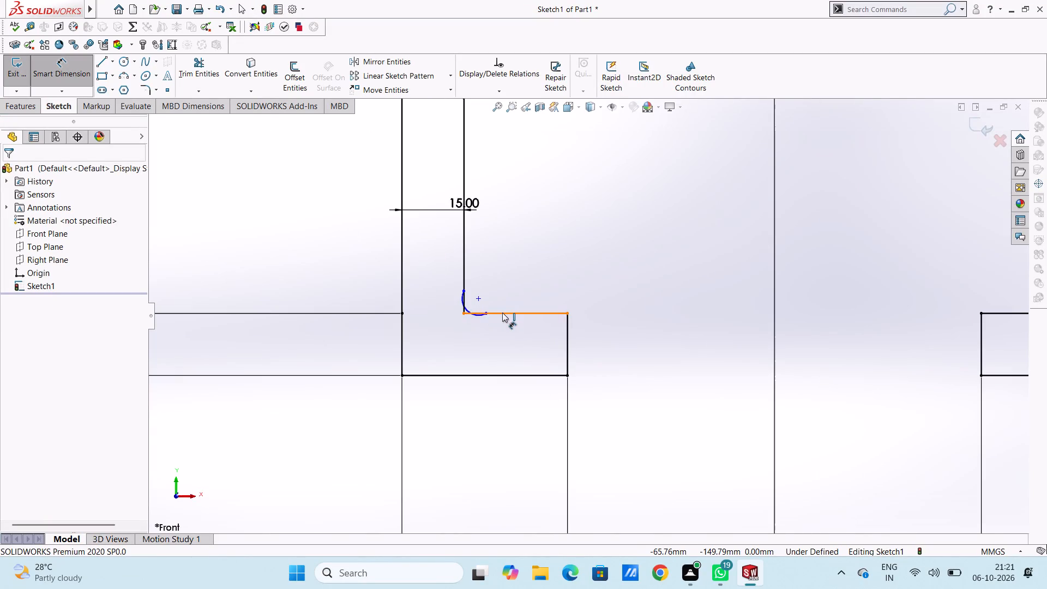
{"action": "scroll", "coordinate": [502, 312], "scroll_direction": "down", "scroll_amount": 5}
{"action": "left_click", "coordinate": [456, 306]}
{"action": "scroll", "coordinate": [329, 467], "scroll_direction": "up", "scroll_amount": 2}
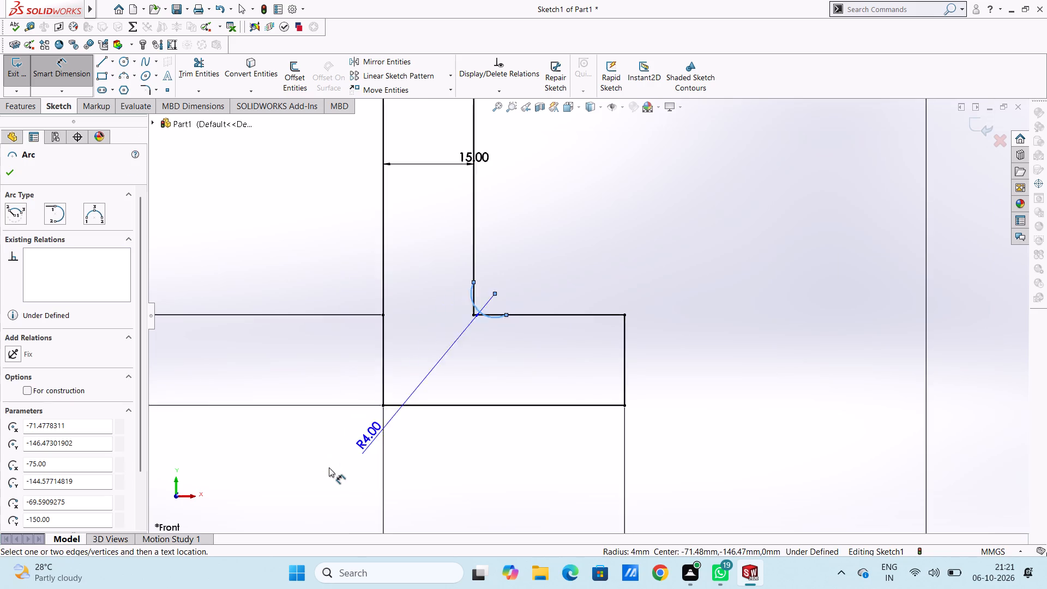
{"action": "scroll", "coordinate": [329, 467], "scroll_direction": "up", "scroll_amount": 2}
{"action": "left_click", "coordinate": [329, 460]}
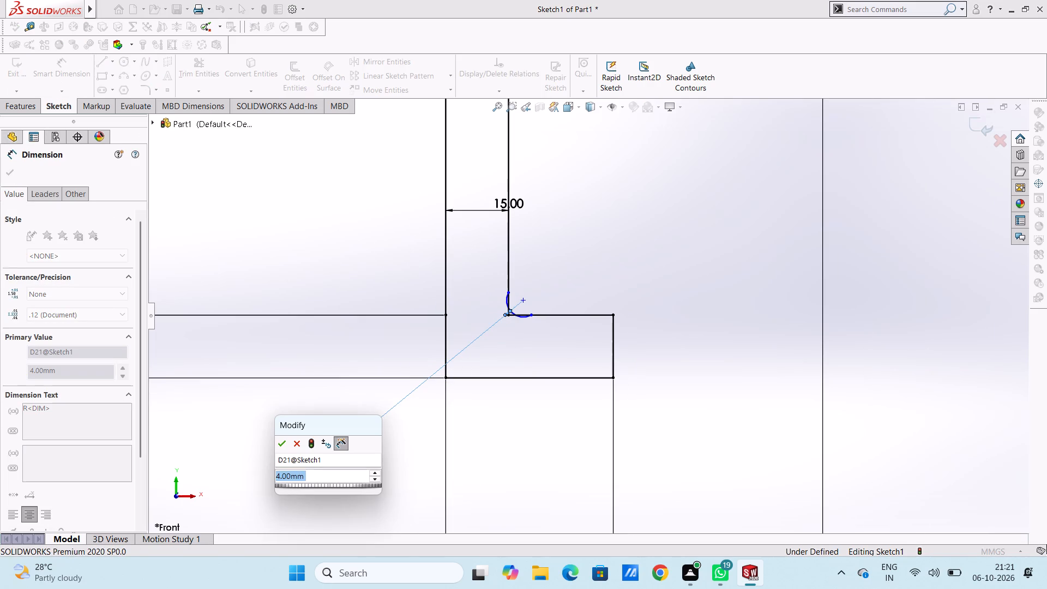
{"action": "left_click", "coordinate": [280, 444]}
{"action": "left_click", "coordinate": [280, 443]}
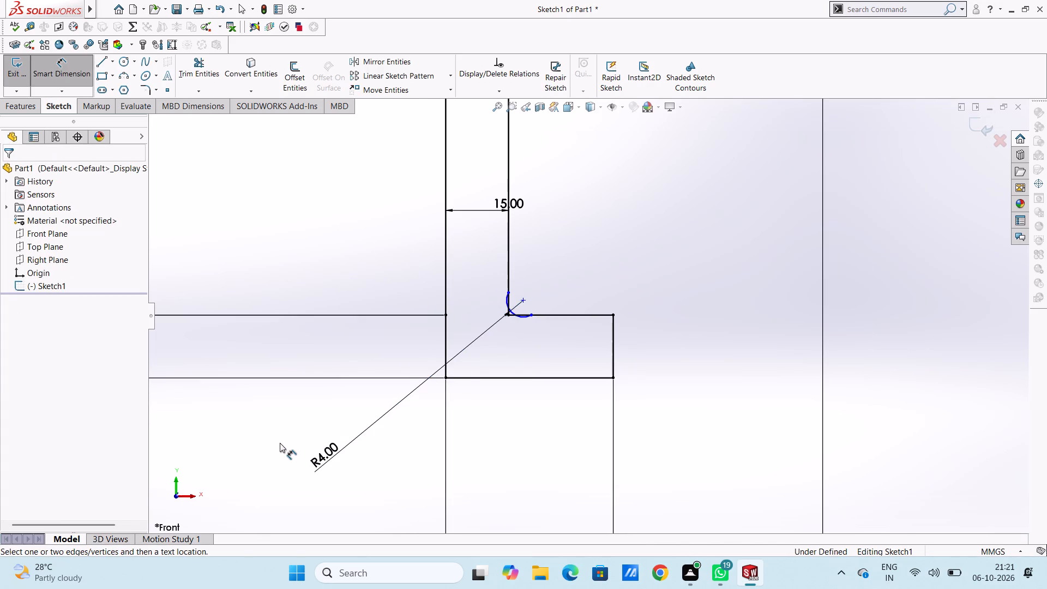
{"action": "key", "text": "Escape"}
Add a tangent relation between the left corner arc and the top edge of the left foot.
{"action": "scroll", "coordinate": [541, 286], "scroll_direction": "down", "scroll_amount": 4}
{"action": "scroll", "coordinate": [512, 336], "scroll_direction": "down", "scroll_amount": 3}
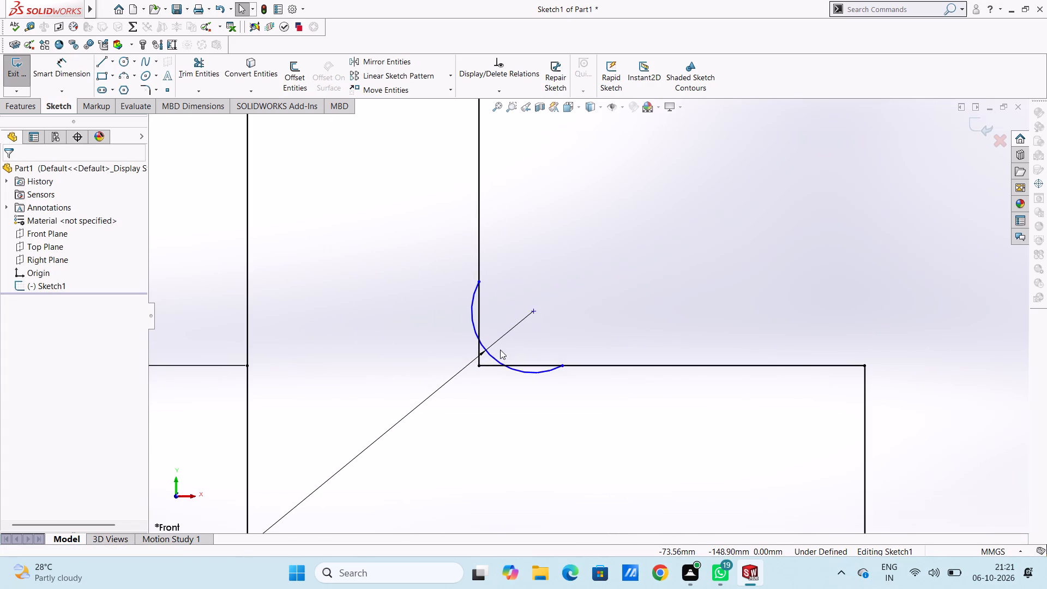
{"action": "left_click", "coordinate": [492, 357]}
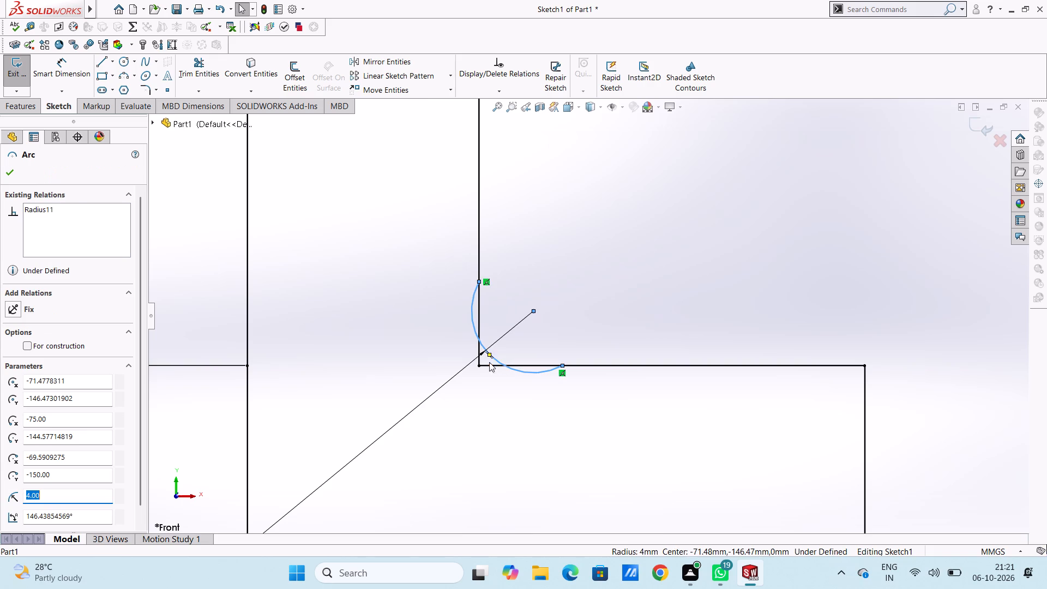
{"action": "left_click", "coordinate": [489, 363], "text": "ctrl"}
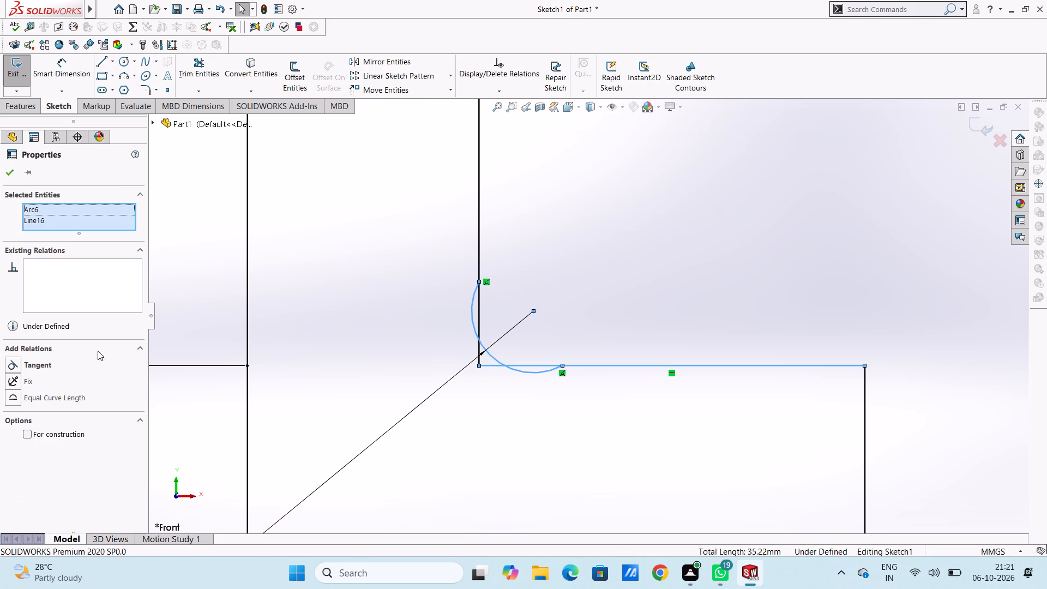
{"action": "left_click", "coordinate": [10, 368]}
{"action": "left_click", "coordinate": [439, 370]}
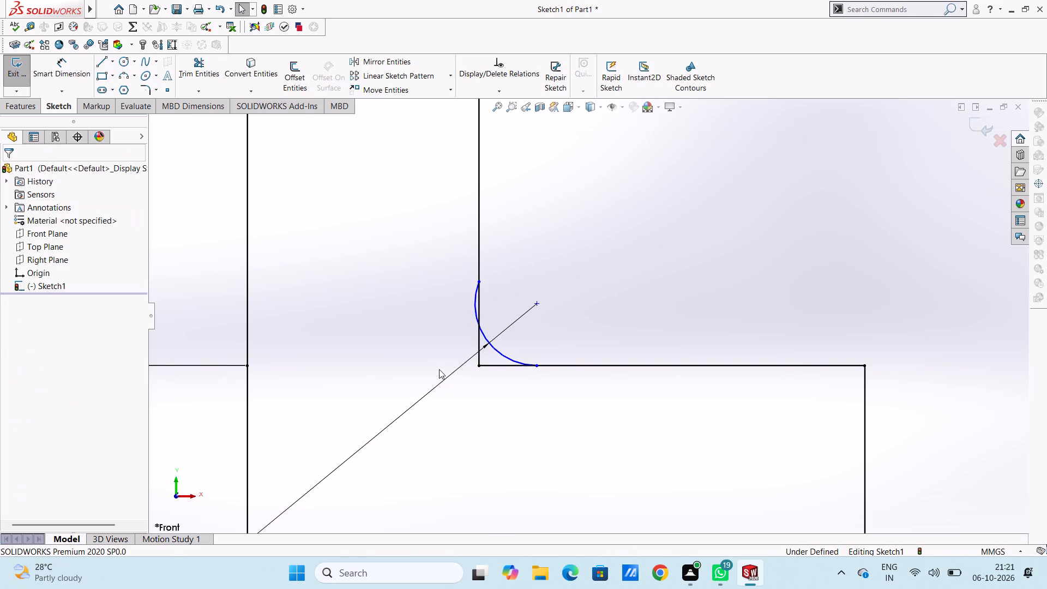
Add a tangent relation between the left corner arc and the left leg's inner vertical line.
{"action": "scroll", "coordinate": [439, 368], "scroll_direction": "up", "scroll_amount": 9}
{"action": "scroll", "coordinate": [611, 322], "scroll_direction": "up", "scroll_amount": 3}
{"action": "scroll", "coordinate": [601, 308], "scroll_direction": "down", "scroll_amount": 5}
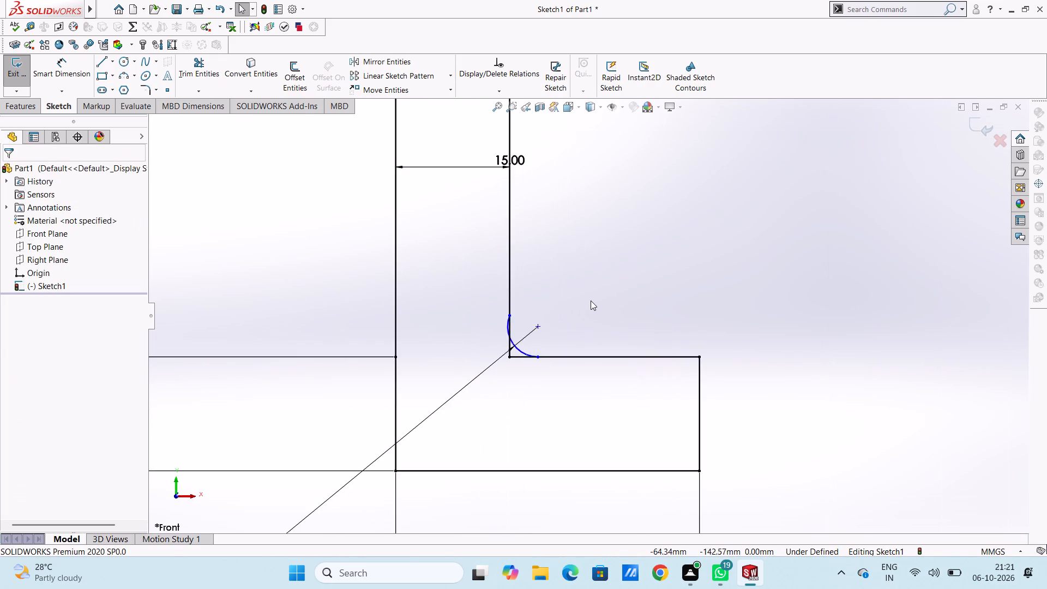
{"action": "scroll", "coordinate": [591, 300], "scroll_direction": "down", "scroll_amount": 5}
{"action": "left_click", "coordinate": [454, 398]}
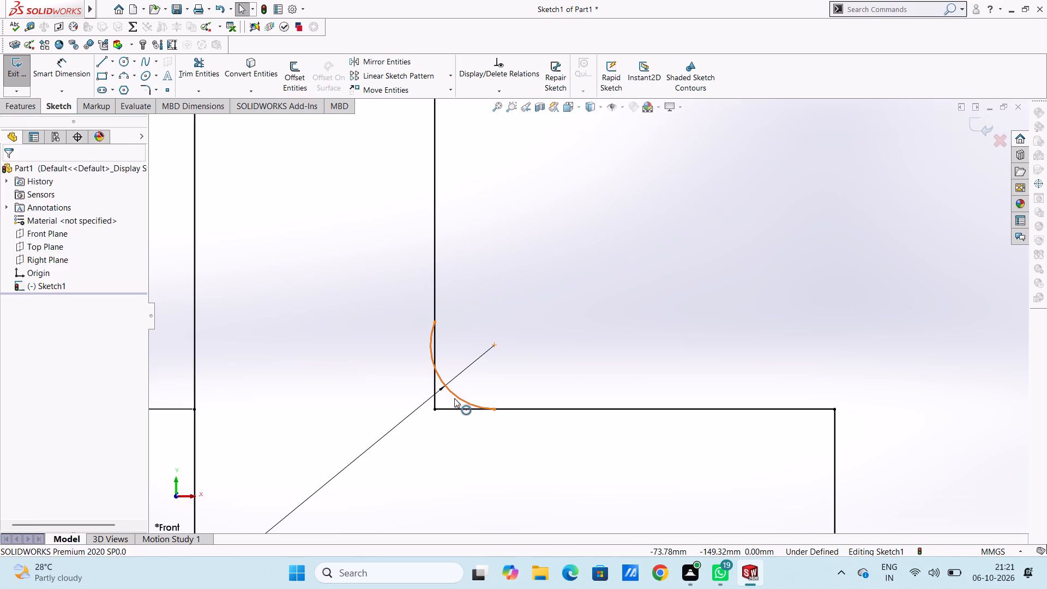
{"action": "left_click", "coordinate": [433, 292], "text": "ctrl"}
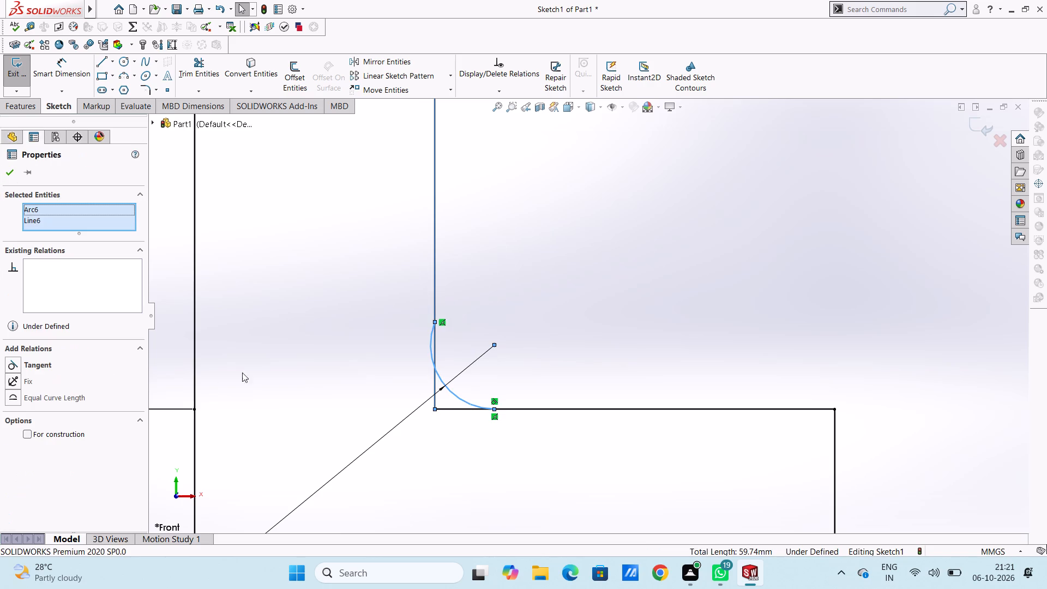
{"action": "left_click", "coordinate": [11, 359]}
{"action": "left_click", "coordinate": [380, 353]}
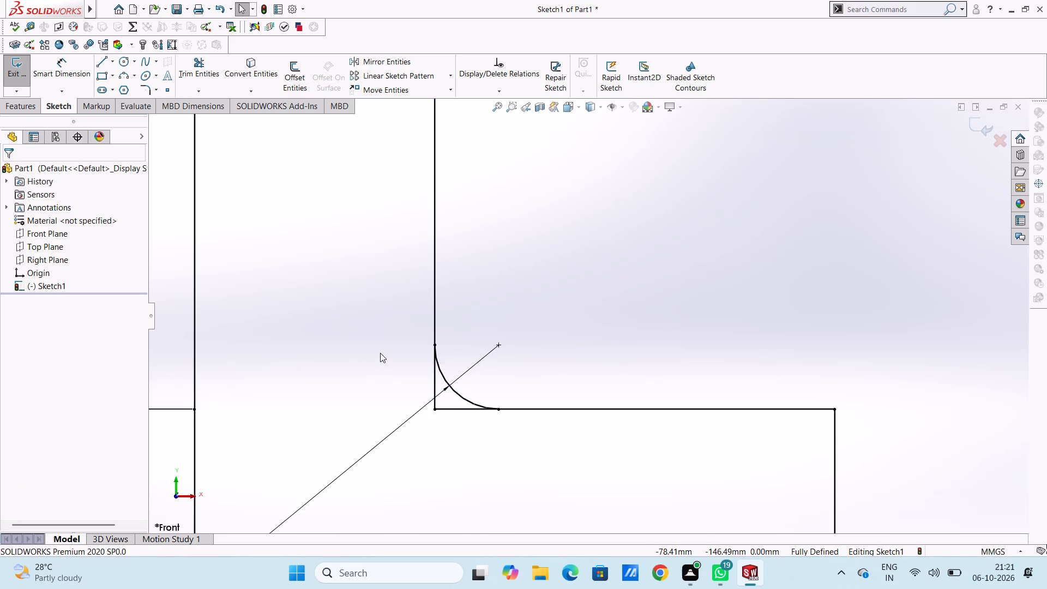
Trim the vertical and horizontal line ends that extend past the arc at the left foot's inner corner.
{"action": "scroll", "coordinate": [380, 353], "scroll_direction": "up", "scroll_amount": 12}
{"action": "scroll", "coordinate": [697, 349], "scroll_direction": "up", "scroll_amount": 4}
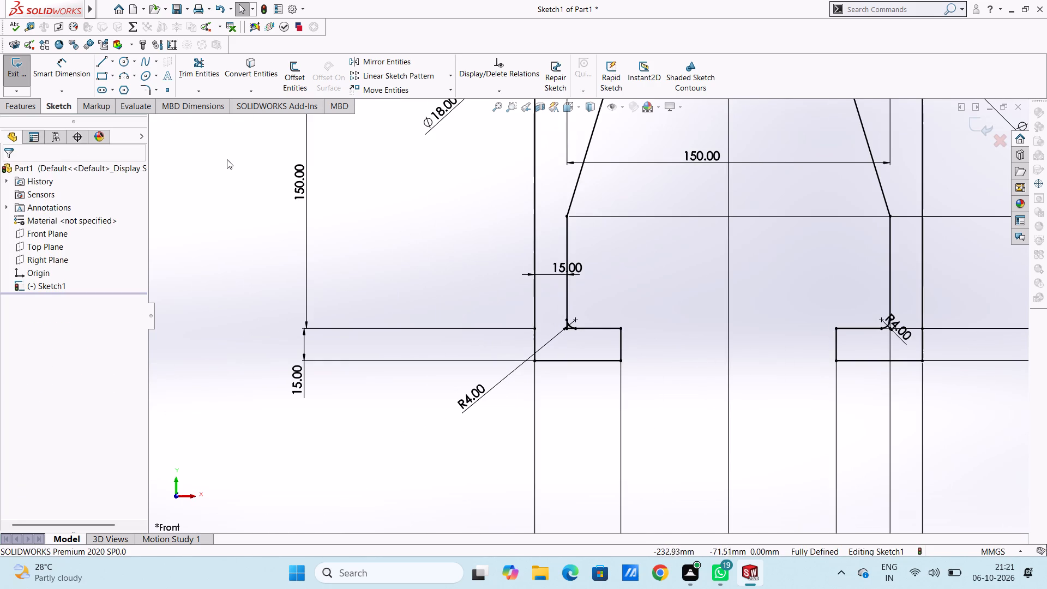
{"action": "left_click", "coordinate": [207, 73]}
{"action": "scroll", "coordinate": [637, 365], "scroll_direction": "down", "scroll_amount": 5}
{"action": "scroll", "coordinate": [497, 254], "scroll_direction": "down", "scroll_amount": 4}
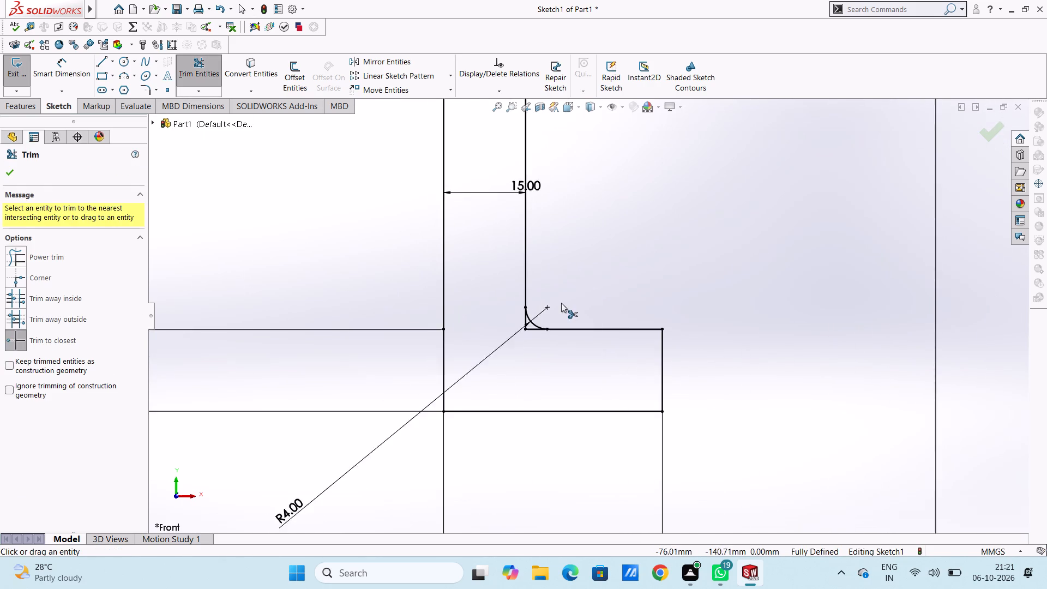
{"action": "scroll", "coordinate": [546, 330], "scroll_direction": "down", "scroll_amount": 3}
{"action": "left_click", "coordinate": [537, 348]}
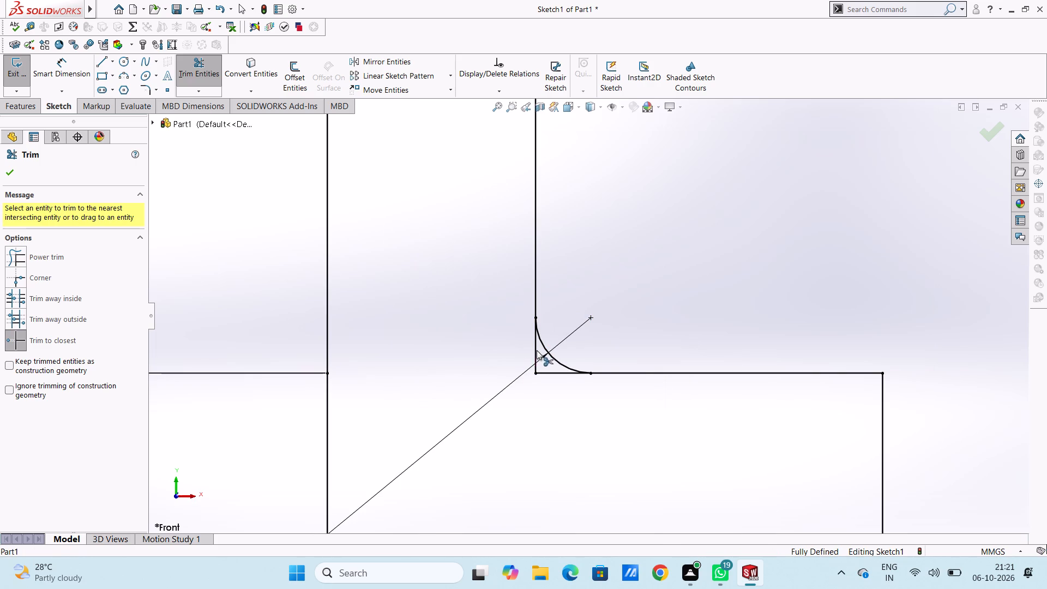
{"action": "left_click", "coordinate": [546, 374]}
{"action": "double_click", "coordinate": [538, 365]}
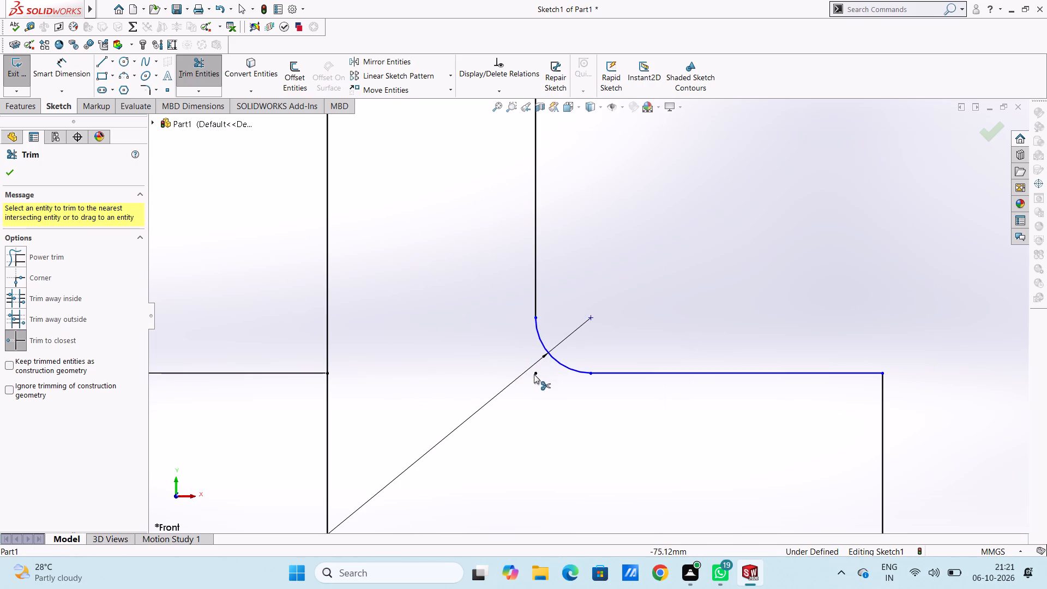
Try to trim the leftover point at the left foot's inner corner and finish trimming.
{"action": "left_click", "coordinate": [534, 375]}
{"action": "scroll", "coordinate": [615, 411], "scroll_direction": "up", "scroll_amount": 15}
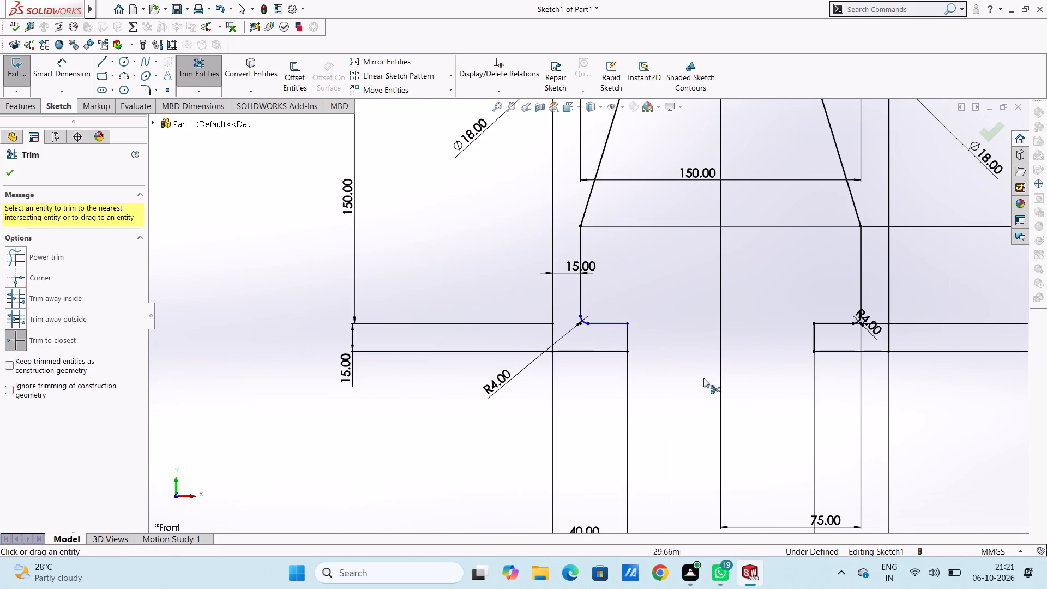
{"action": "scroll", "coordinate": [868, 328], "scroll_direction": "down", "scroll_amount": 4}
{"action": "scroll", "coordinate": [447, 372], "scroll_direction": "up", "scroll_amount": 4}
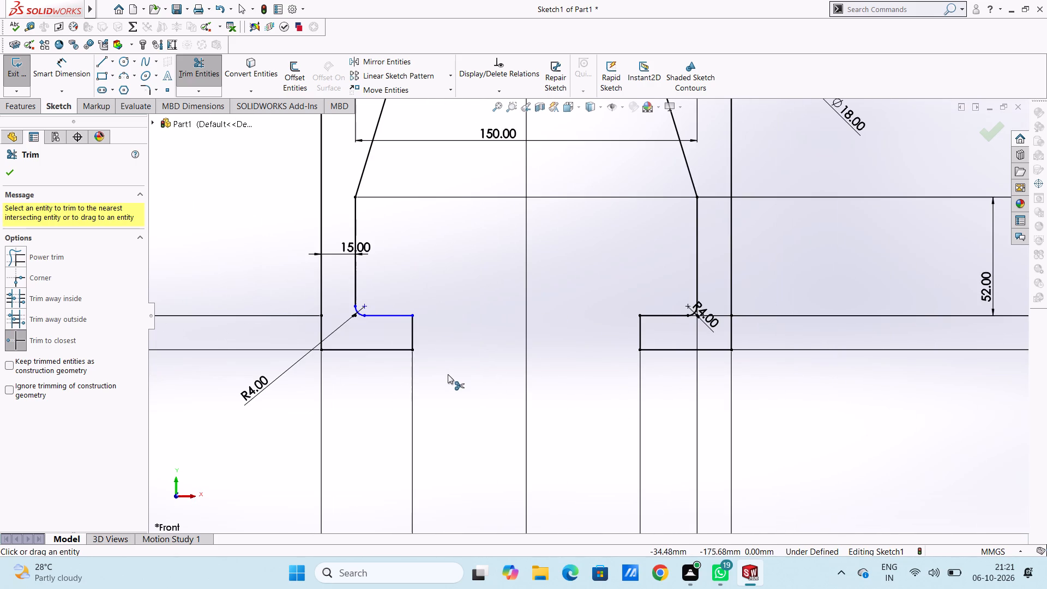
{"action": "scroll", "coordinate": [446, 372], "scroll_direction": "up", "scroll_amount": 2}
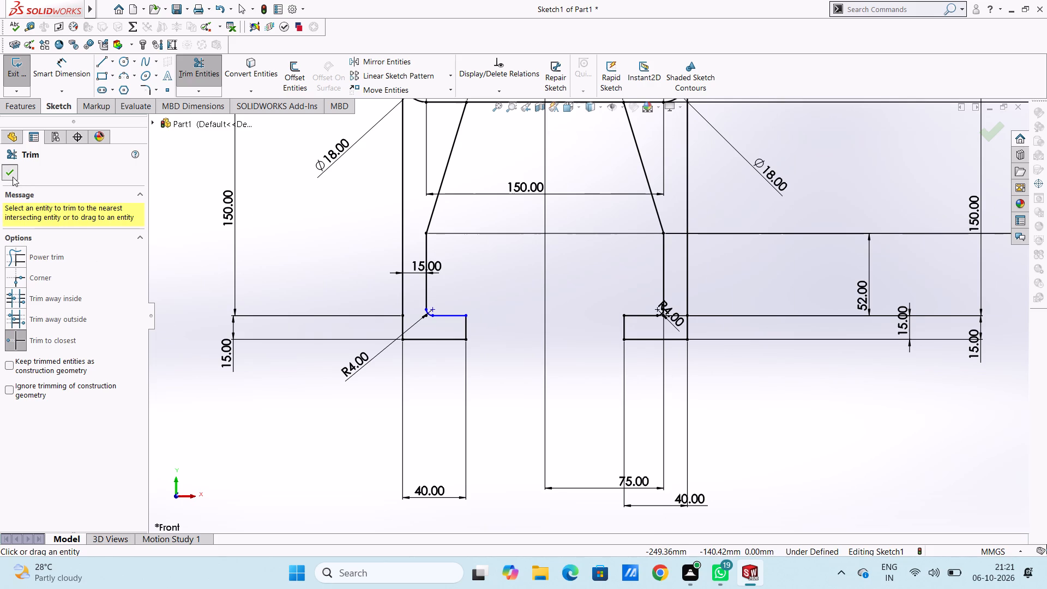
{"action": "left_click", "coordinate": [13, 177]}
Dimension the left foot's short inner end edge as 15 mm, placing the dimension below the foot, in the gap between the feet.
{"action": "left_click", "coordinate": [69, 66]}
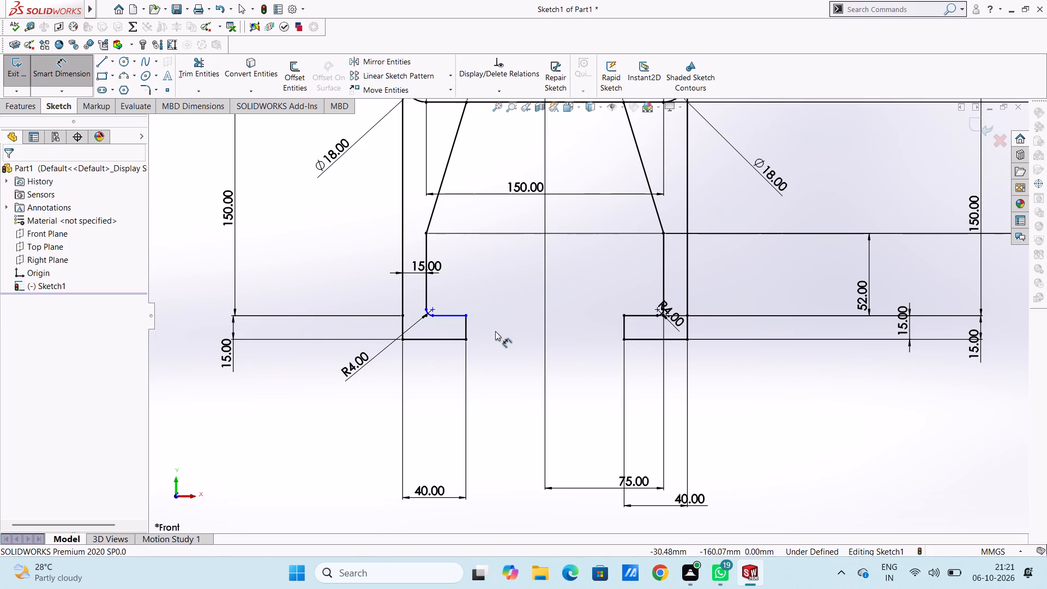
{"action": "left_click", "coordinate": [468, 325]}
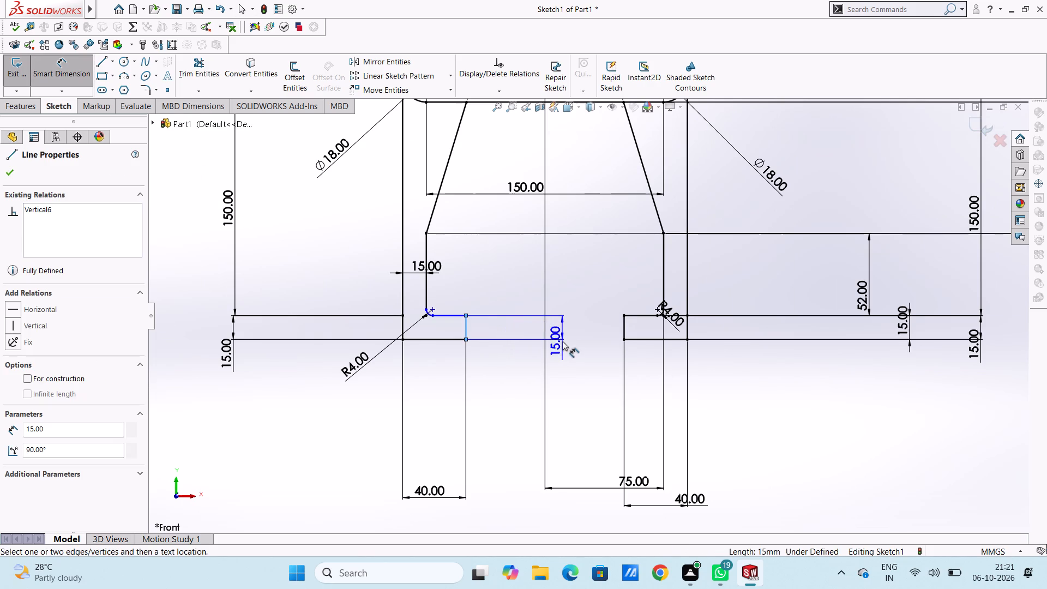
{"action": "left_click", "coordinate": [574, 393]}
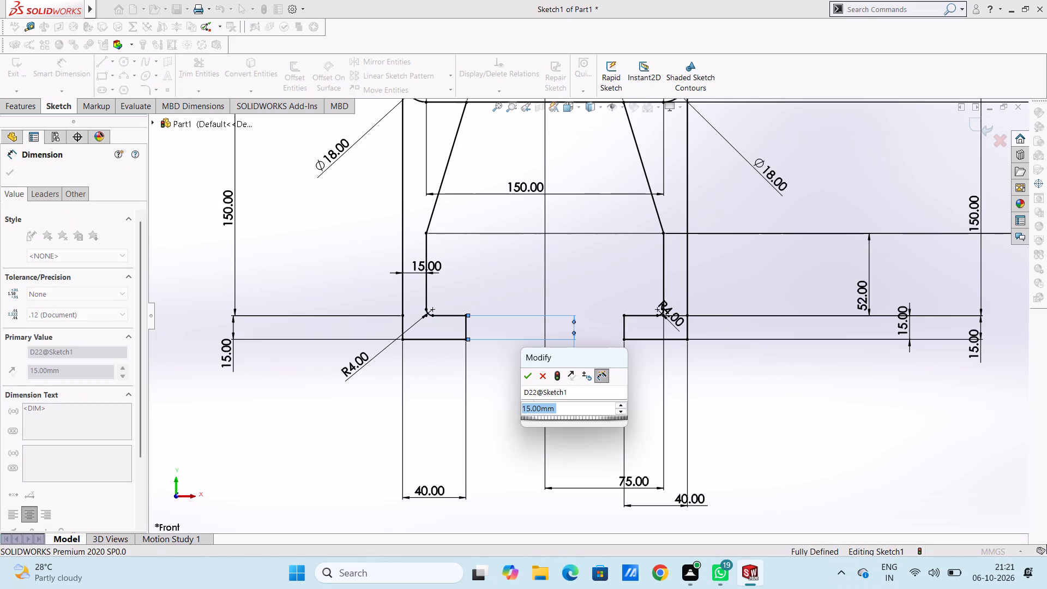
{"action": "left_click", "coordinate": [524, 377]}
{"action": "left_click", "coordinate": [494, 390]}
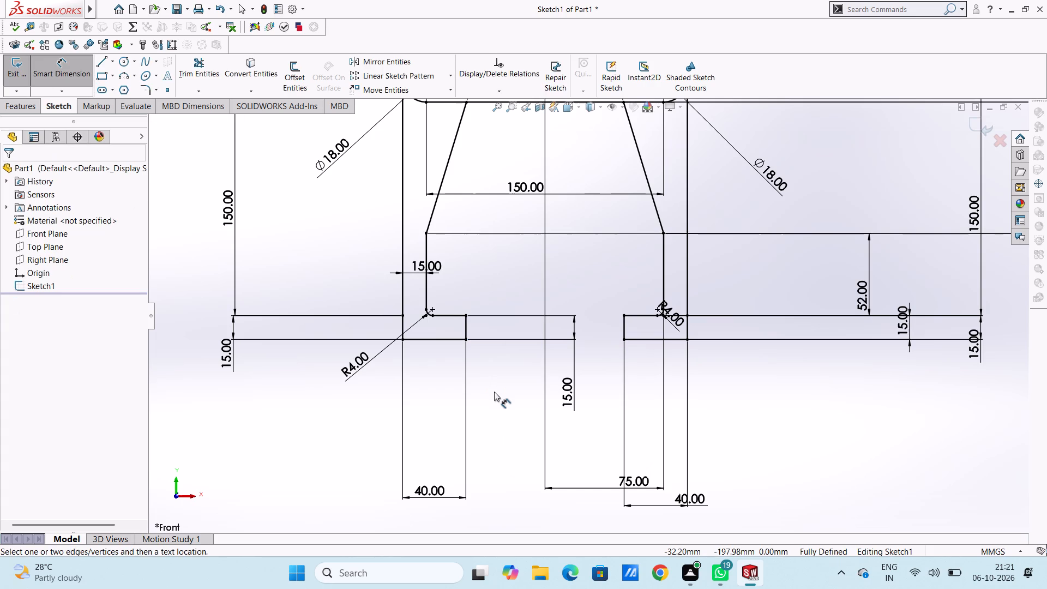
{"action": "key", "text": "Escape"}
{"action": "key", "text": "Escape"}
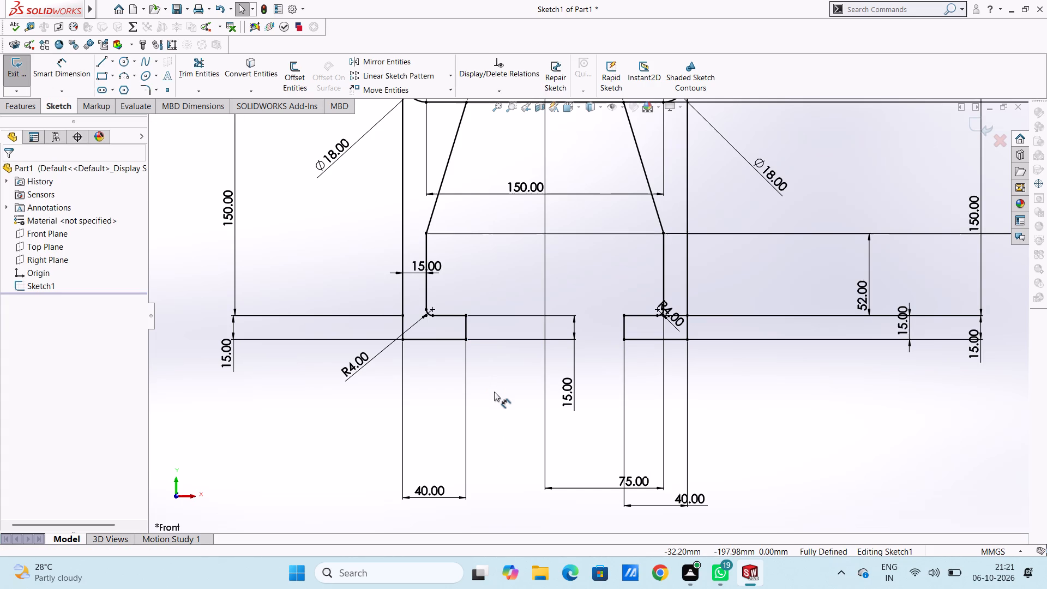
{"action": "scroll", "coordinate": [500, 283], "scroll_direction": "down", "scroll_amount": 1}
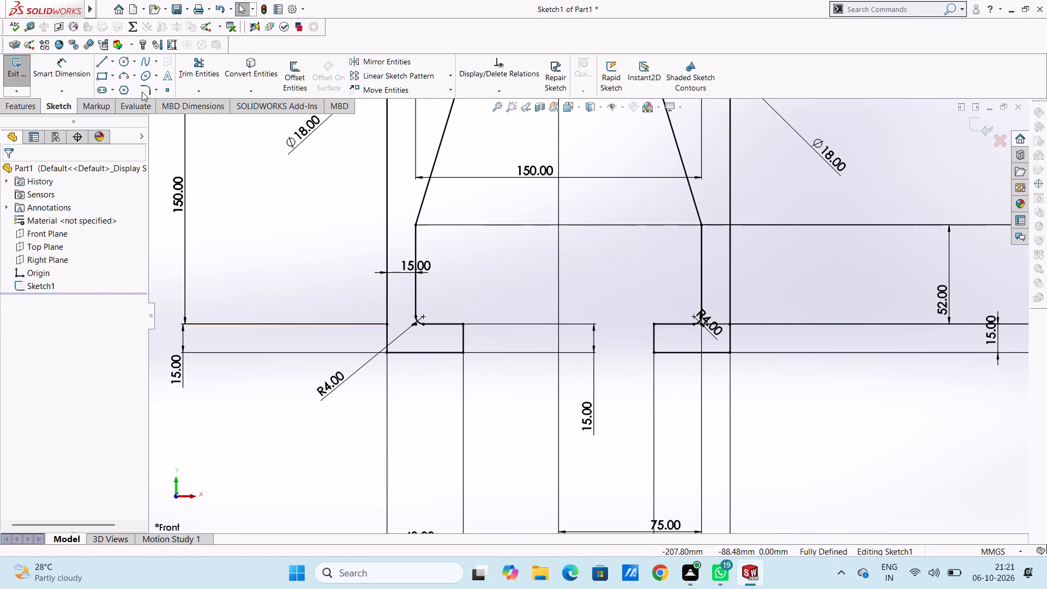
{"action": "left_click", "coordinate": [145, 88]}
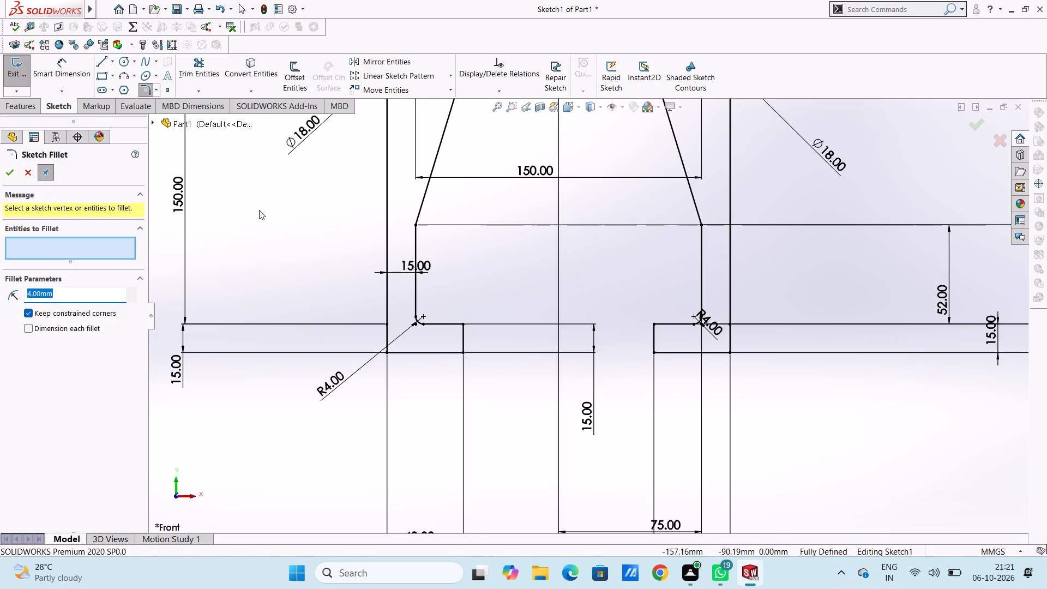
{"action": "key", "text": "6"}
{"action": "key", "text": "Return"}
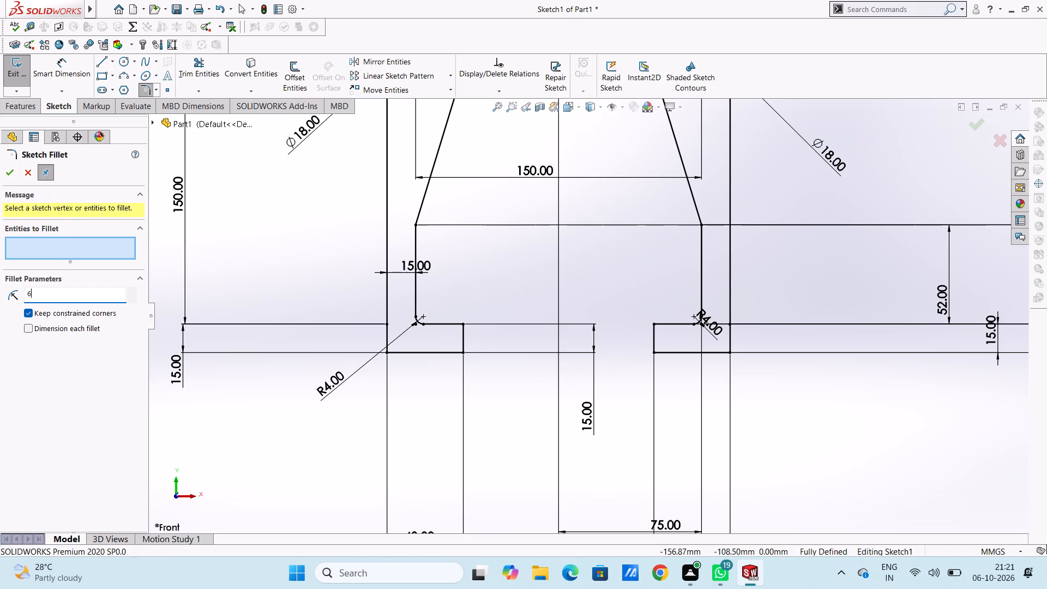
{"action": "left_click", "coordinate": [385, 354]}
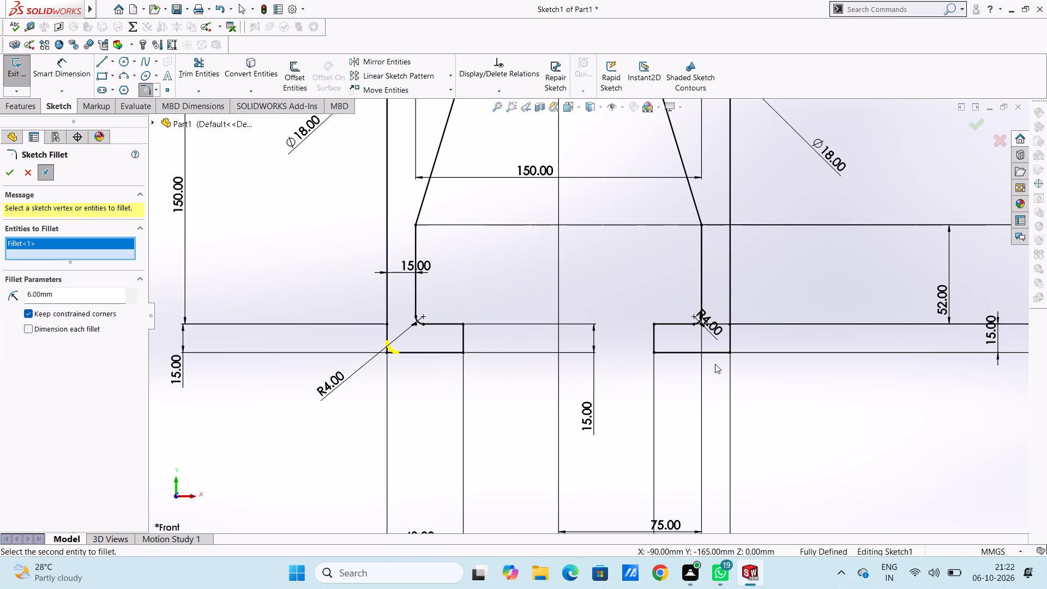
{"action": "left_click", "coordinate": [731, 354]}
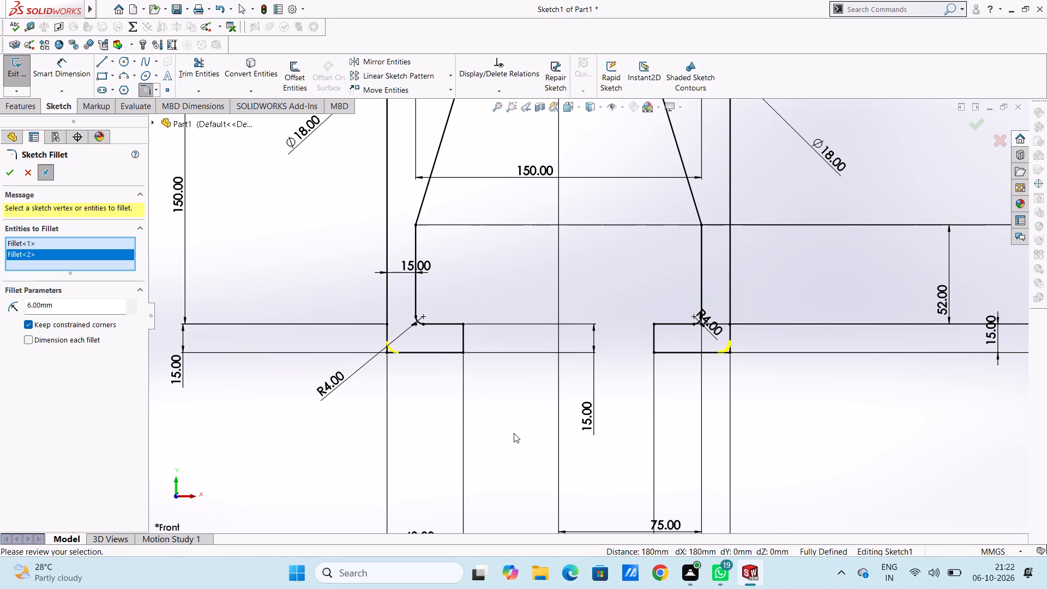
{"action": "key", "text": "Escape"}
Draw a three-point arc of radius 6 mm across the left foot's lower outer corner, ending on its outer and bottom edges.
{"action": "scroll", "coordinate": [532, 380], "scroll_direction": "down", "scroll_amount": 1}
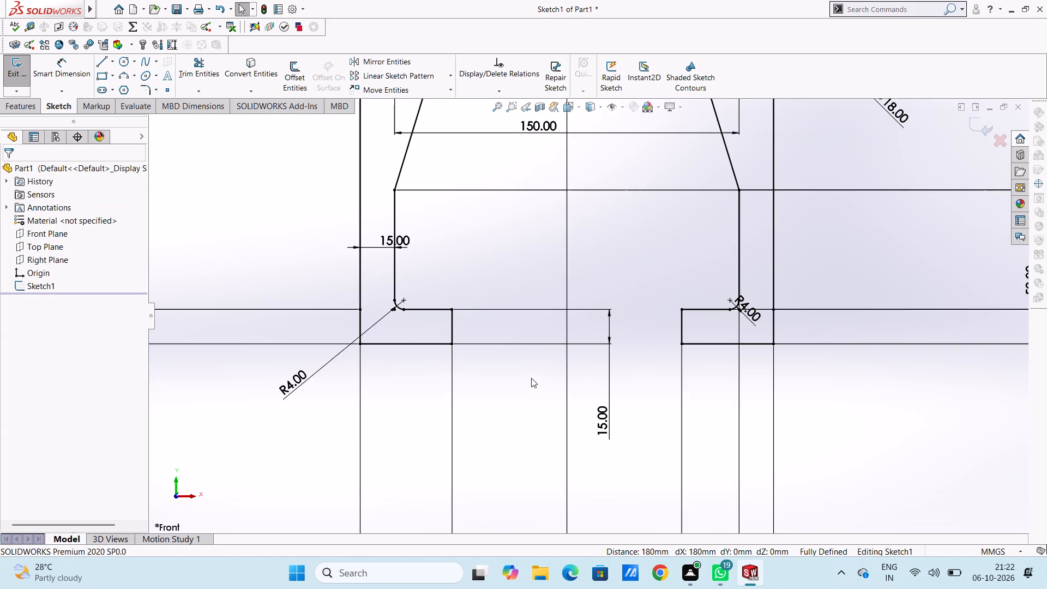
{"action": "left_click", "coordinate": [123, 77]}
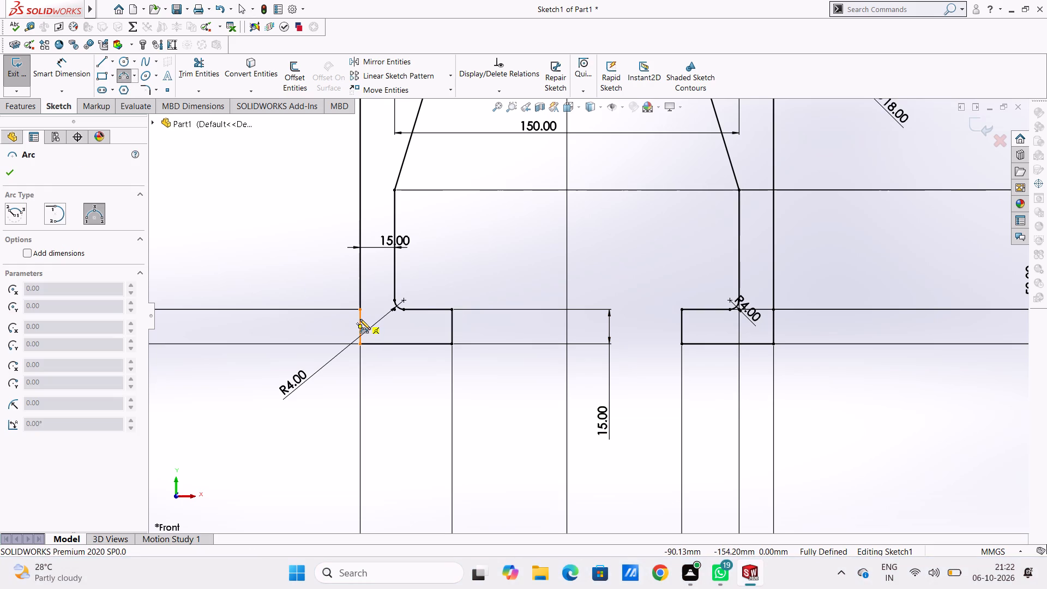
{"action": "left_click", "coordinate": [360, 319]}
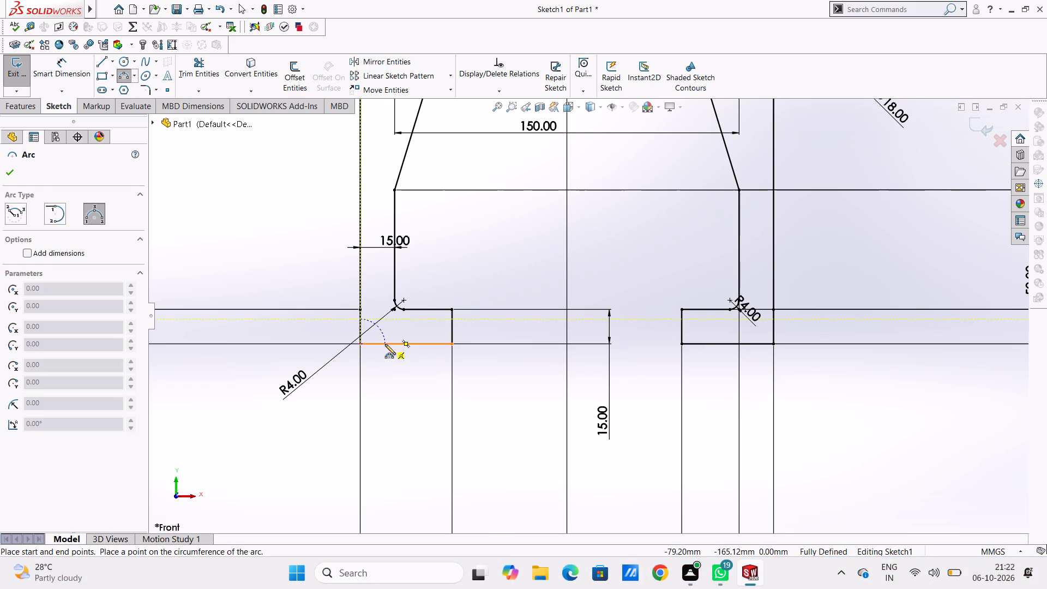
{"action": "left_click", "coordinate": [385, 344]}
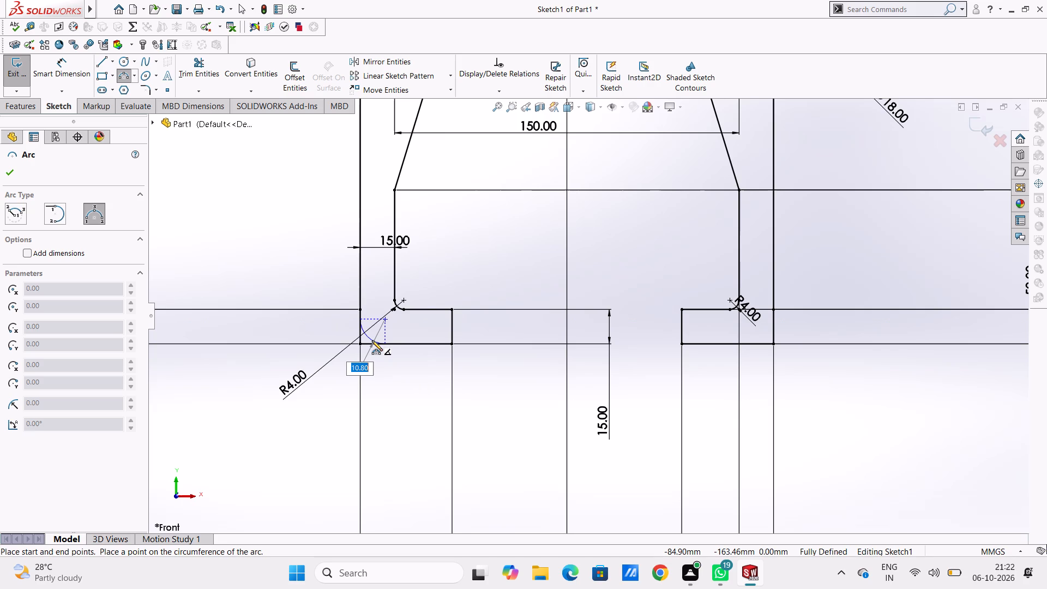
{"action": "key", "text": "6"}
{"action": "key", "text": "Return"}
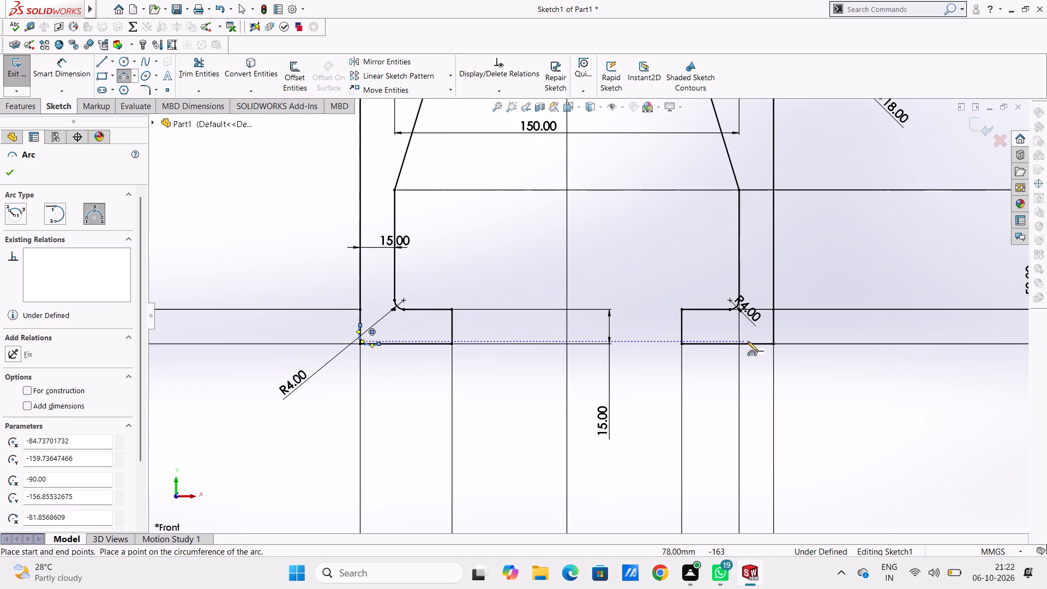
Draw a matching three-point arc of radius 6 mm across the right foot's lower outer corner, ending on its outer and bottom edges.
{"action": "scroll", "coordinate": [765, 332], "scroll_direction": "down", "scroll_amount": 3}
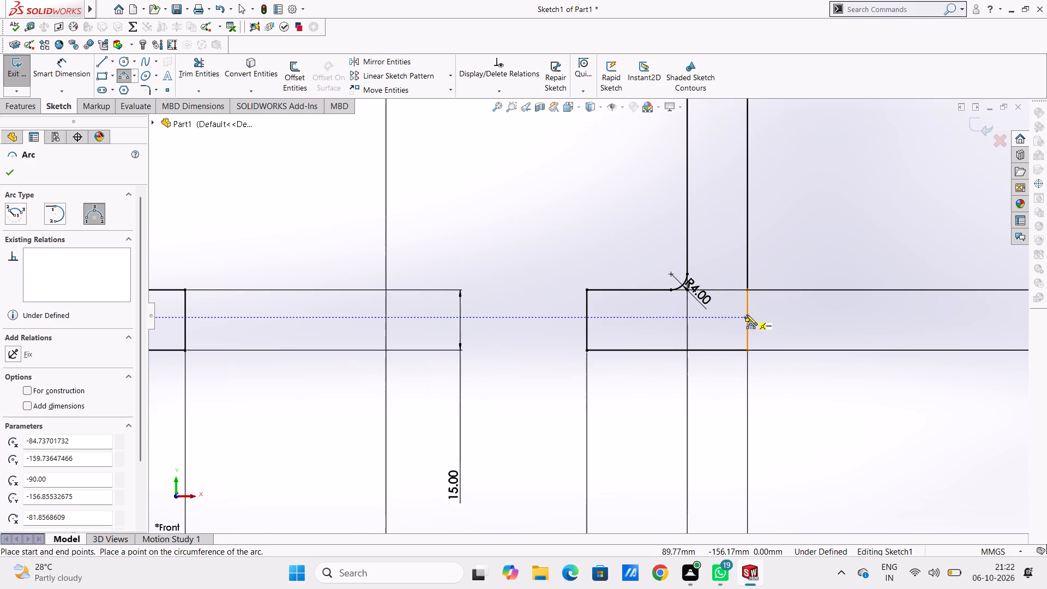
{"action": "scroll", "coordinate": [747, 315], "scroll_direction": "up", "scroll_amount": 3}
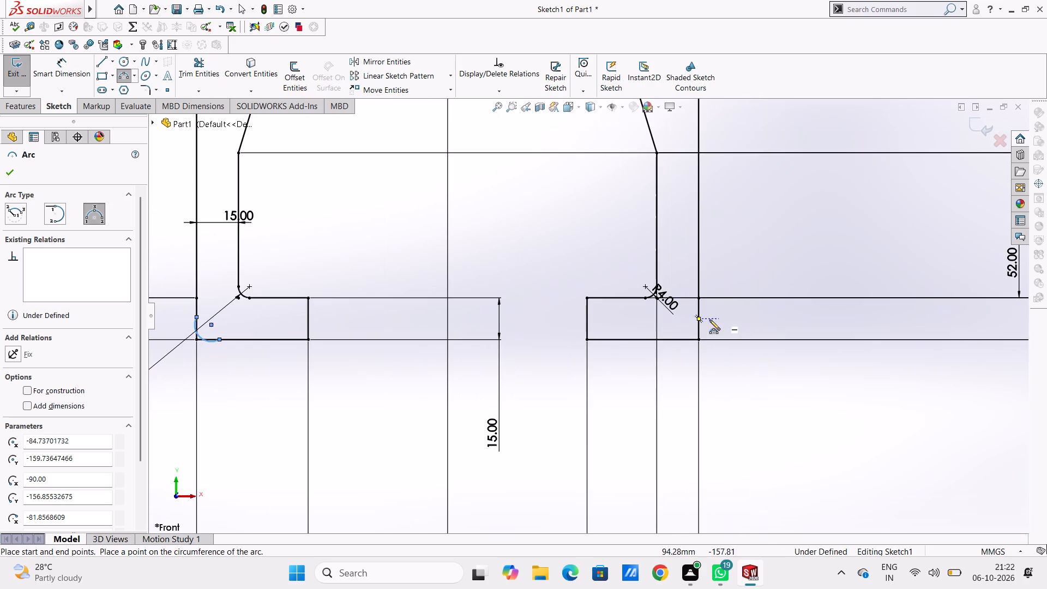
{"action": "left_click", "coordinate": [696, 315]}
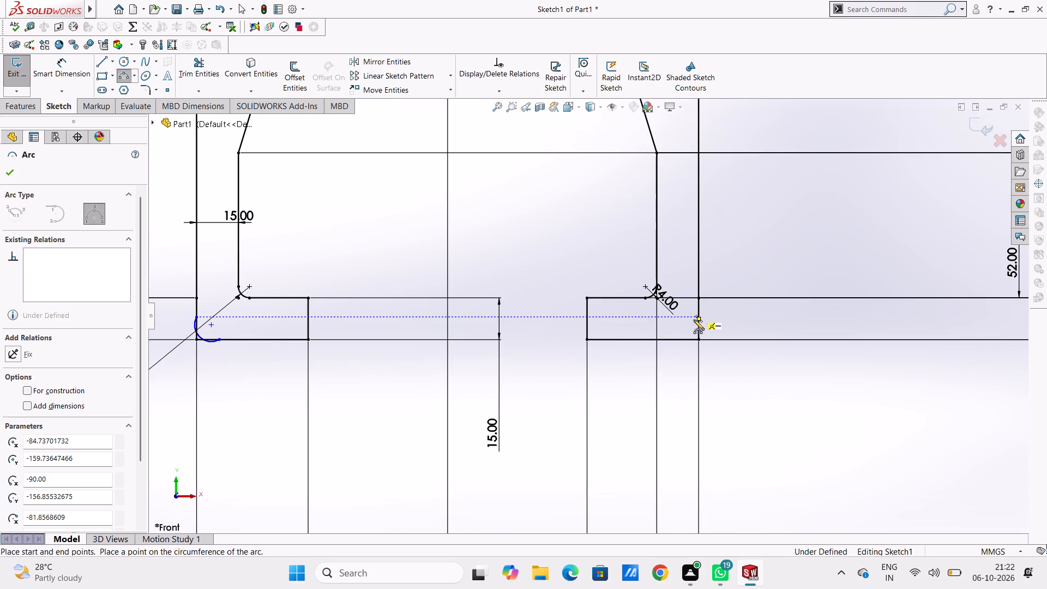
{"action": "left_click", "coordinate": [677, 339]}
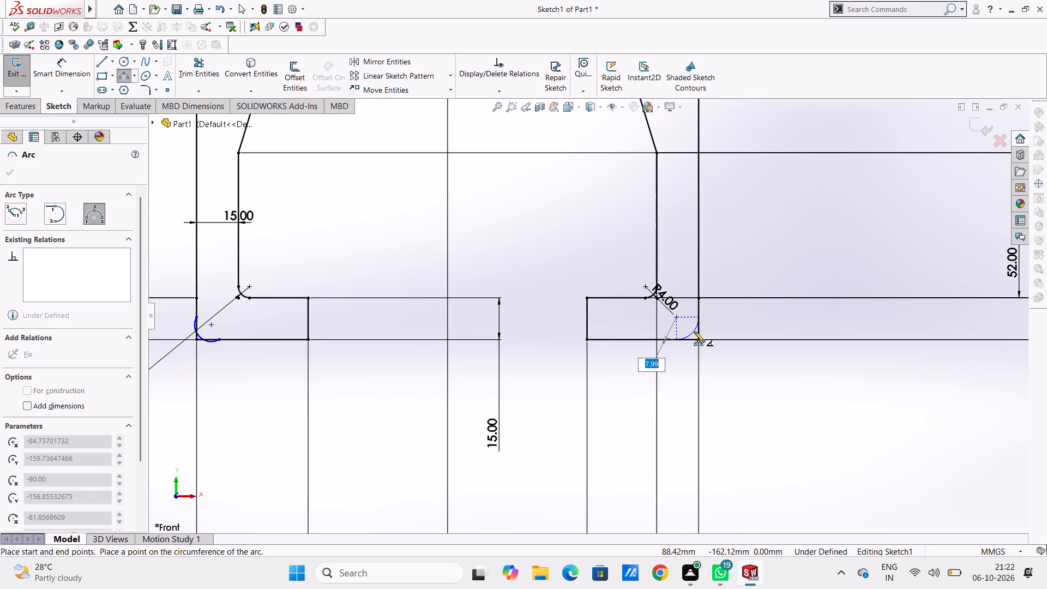
{"action": "key", "text": "6"}
{"action": "key", "text": "Return"}
{"action": "key", "text": "Escape"}
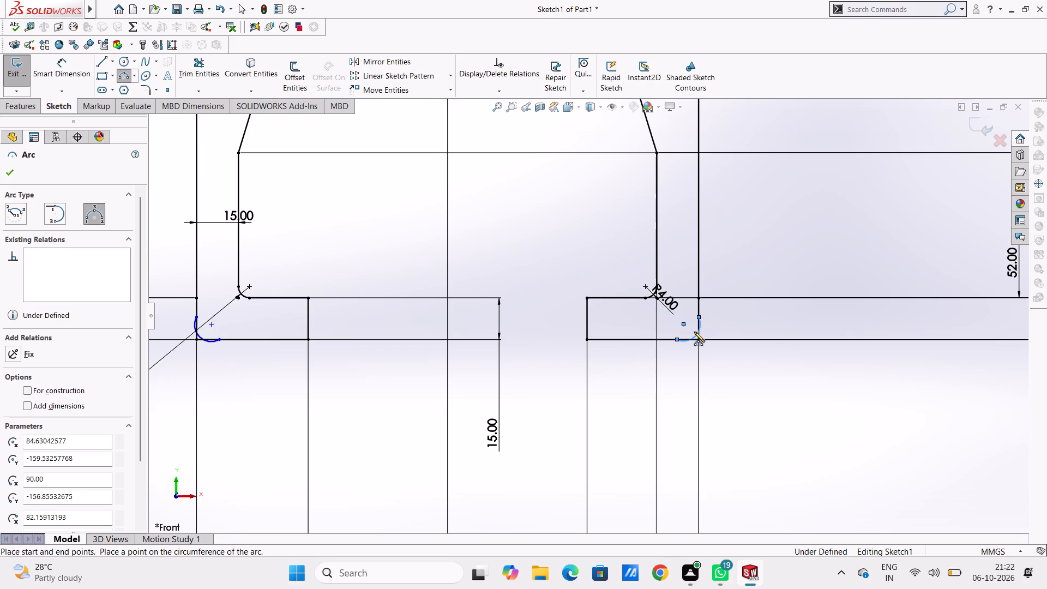
{"action": "key", "text": "Escape"}
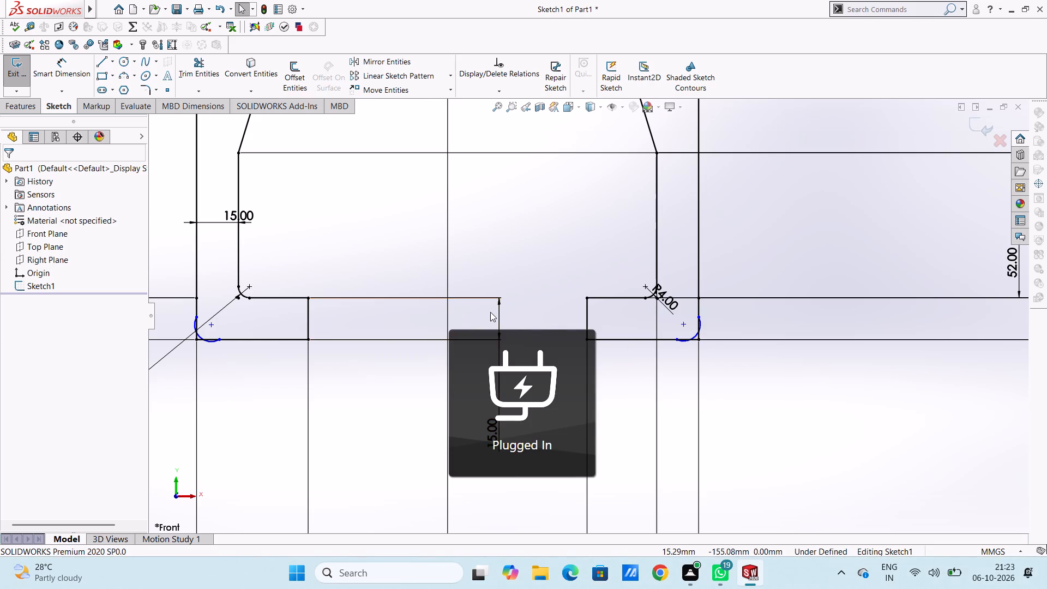
Dimension the left foot's outer corner arc radius as 6 mm, placing the dimension outside and below the foot.
{"action": "scroll", "coordinate": [490, 312], "scroll_direction": "up", "scroll_amount": 4}
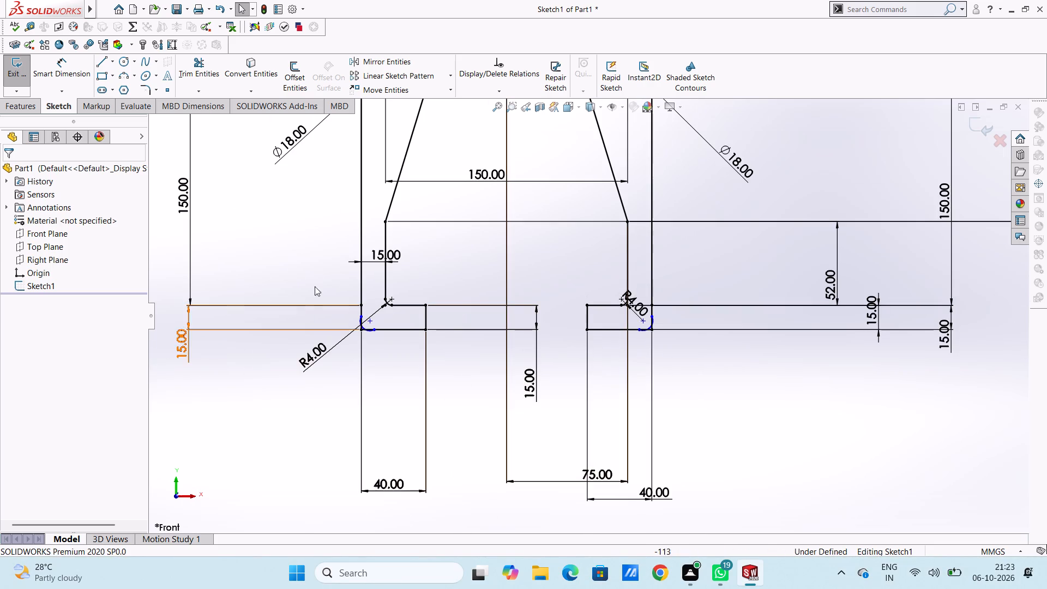
{"action": "left_click", "coordinate": [85, 72]}
{"action": "scroll", "coordinate": [417, 347], "scroll_direction": "down", "scroll_amount": 5}
{"action": "left_click", "coordinate": [352, 297]}
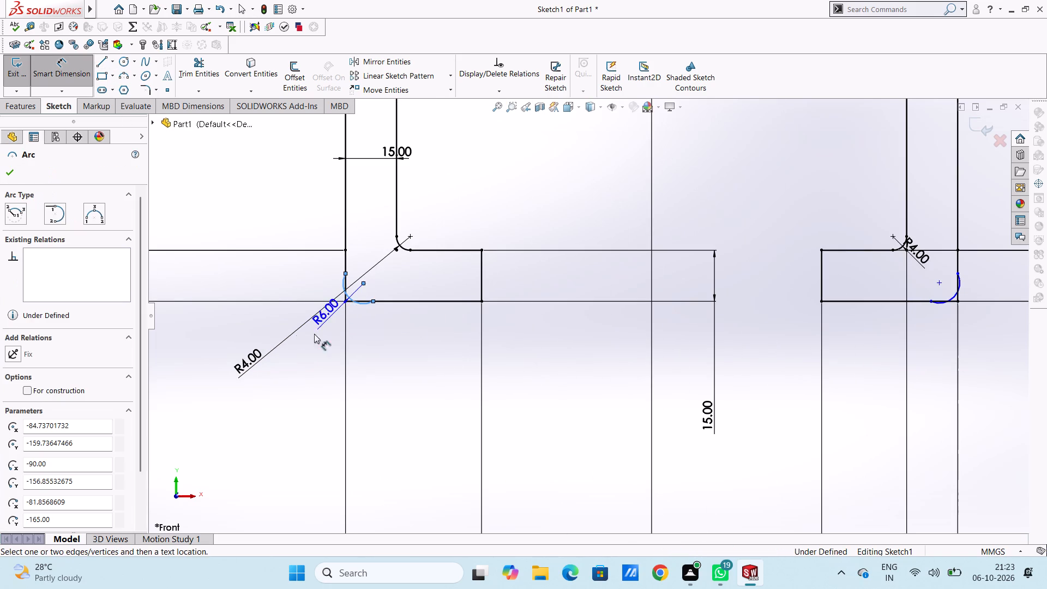
{"action": "scroll", "coordinate": [293, 369], "scroll_direction": "up", "scroll_amount": 3}
{"action": "left_click", "coordinate": [292, 441]}
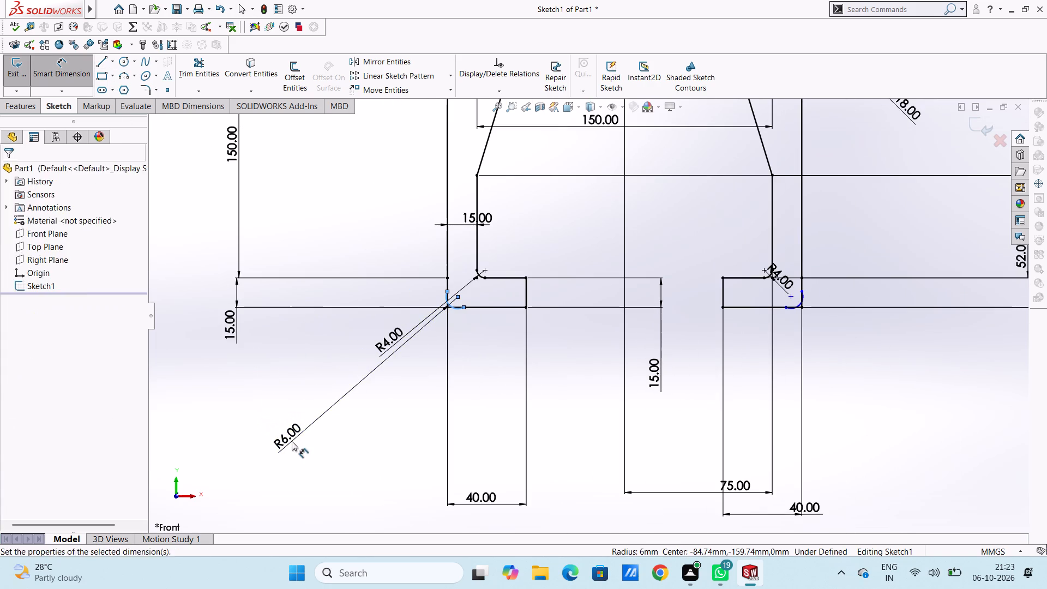
{"action": "left_click", "coordinate": [241, 428]}
{"action": "left_click", "coordinate": [241, 420]}
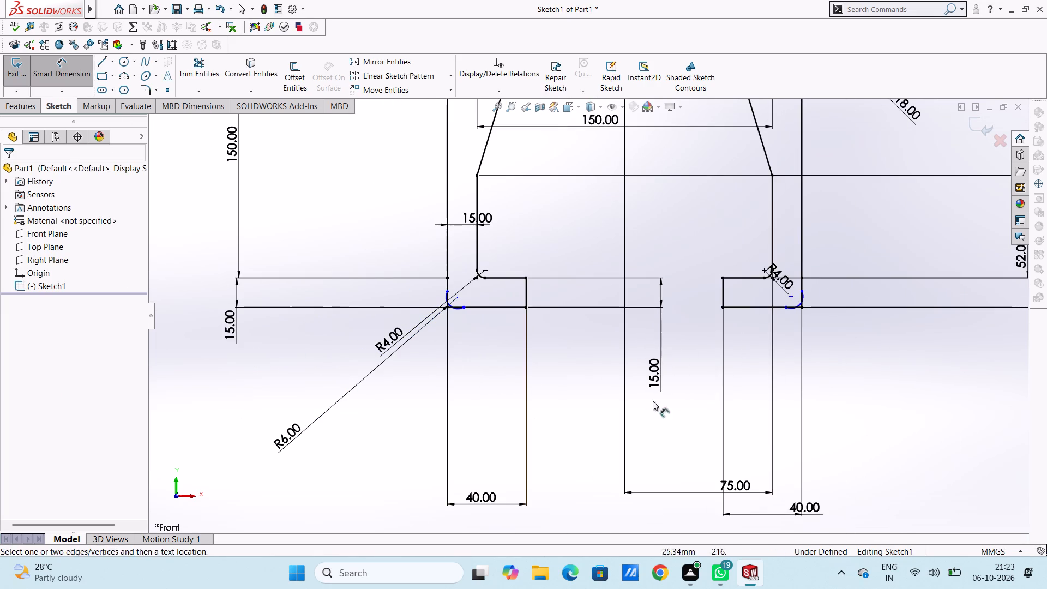
Dimension the right foot's outer corner arc radius as 6 mm, placing the dimension outside and below the foot.
{"action": "scroll", "coordinate": [815, 312], "scroll_direction": "down", "scroll_amount": 5}
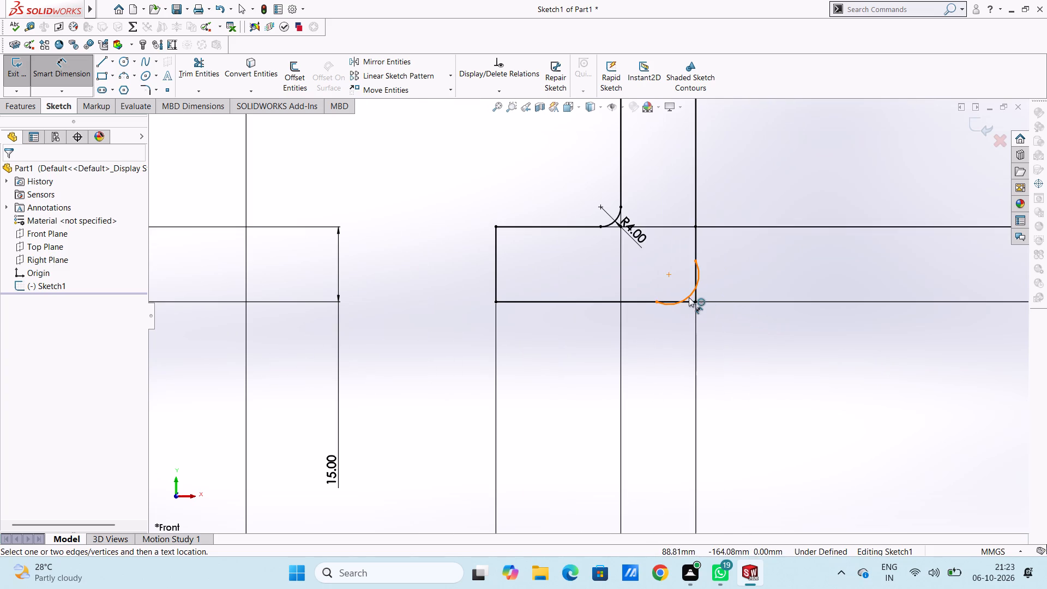
{"action": "left_click", "coordinate": [688, 296]}
{"action": "scroll", "coordinate": [832, 435], "scroll_direction": "up", "scroll_amount": 5}
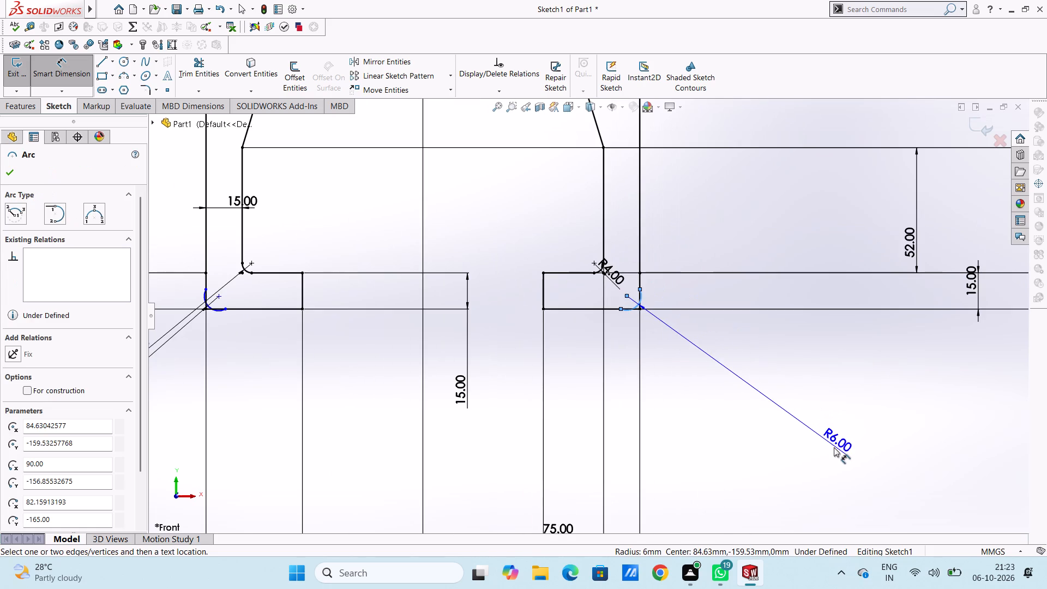
{"action": "left_click", "coordinate": [834, 447]}
{"action": "left_click", "coordinate": [785, 431]}
{"action": "left_click", "coordinate": [737, 438]}
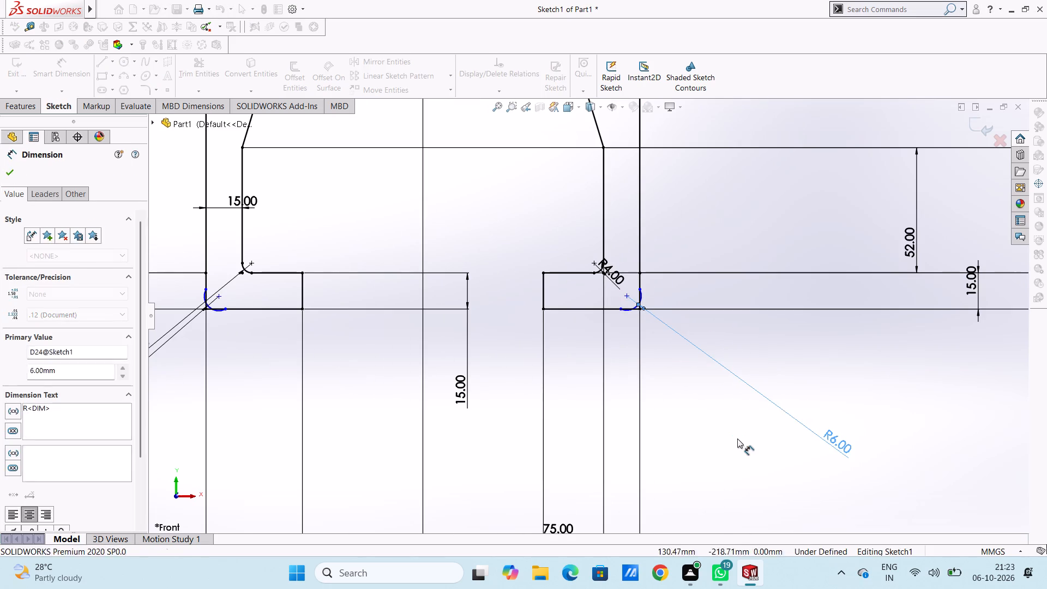
{"action": "key", "text": "Escape"}
{"action": "key", "text": "Escape"}
Add a tangent relation between the right foot's outer corner arc and its outer vertical edge.
{"action": "scroll", "coordinate": [633, 316], "scroll_direction": "down", "scroll_amount": 4}
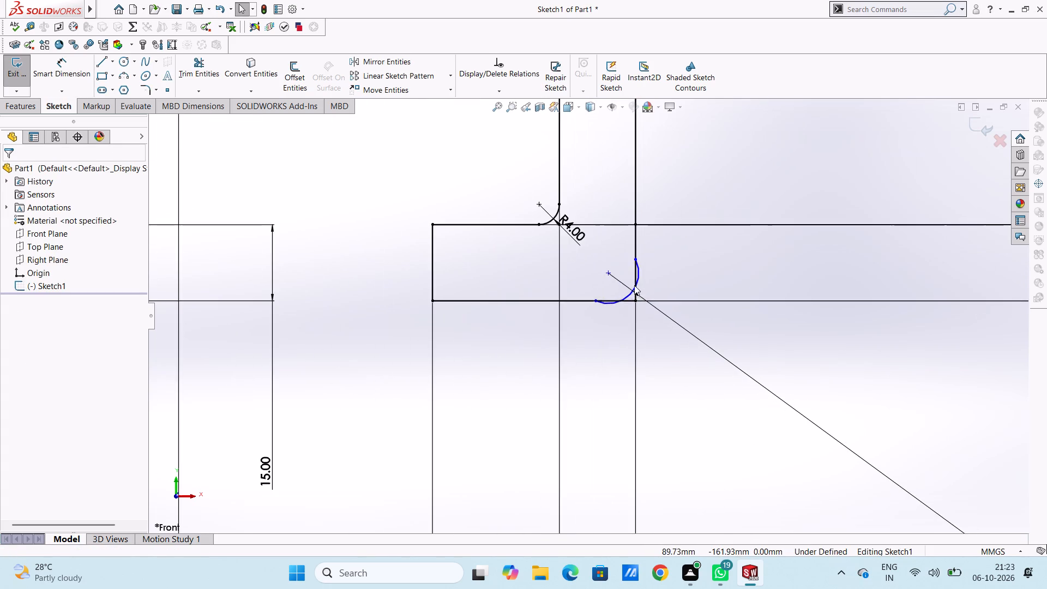
{"action": "scroll", "coordinate": [634, 285], "scroll_direction": "down", "scroll_amount": 5}
{"action": "left_click", "coordinate": [628, 284]}
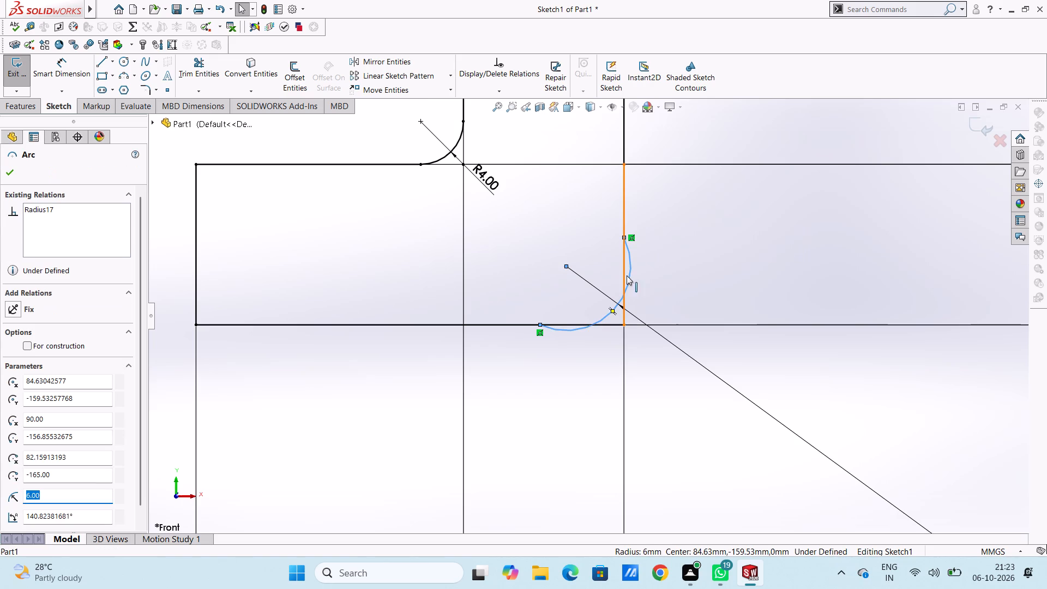
{"action": "left_click", "coordinate": [622, 272], "text": "ctrl"}
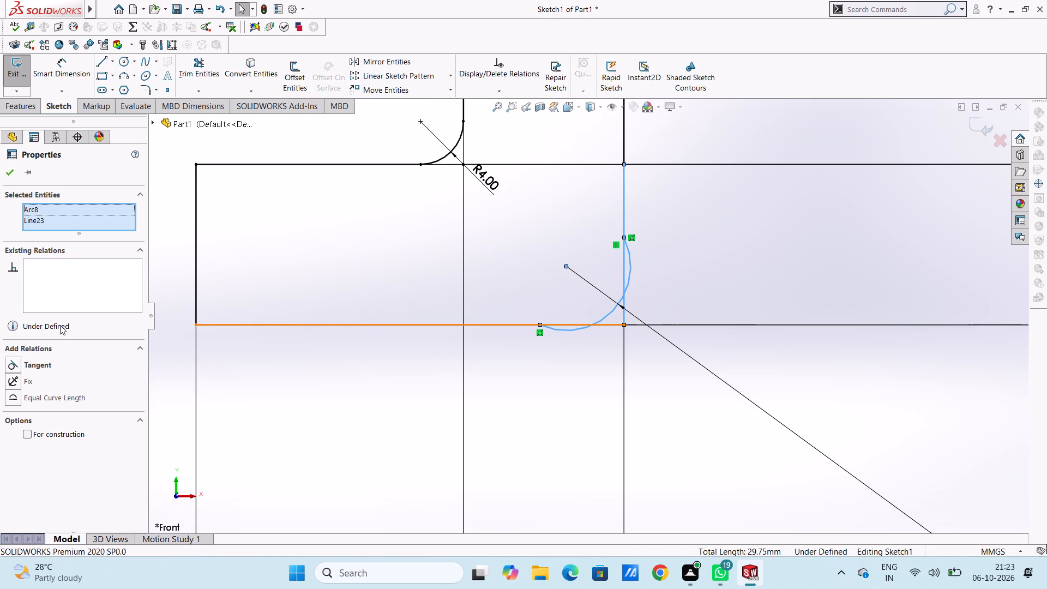
{"action": "left_click", "coordinate": [13, 368]}
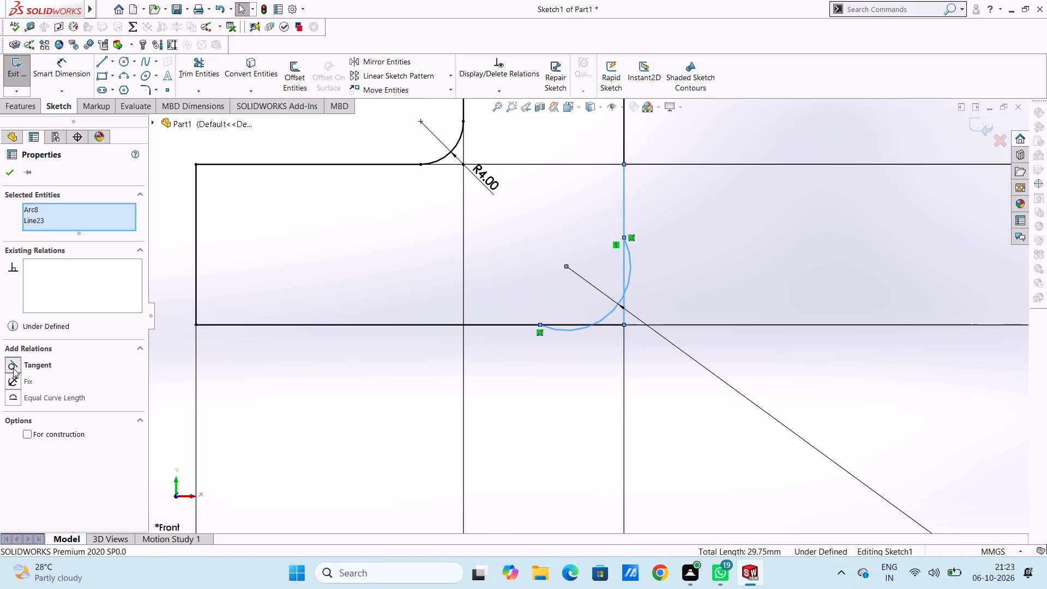
Add a tangent relation between the right foot's outer corner arc and its bottom edge.
{"action": "left_click", "coordinate": [347, 265]}
{"action": "left_click", "coordinate": [610, 305]}
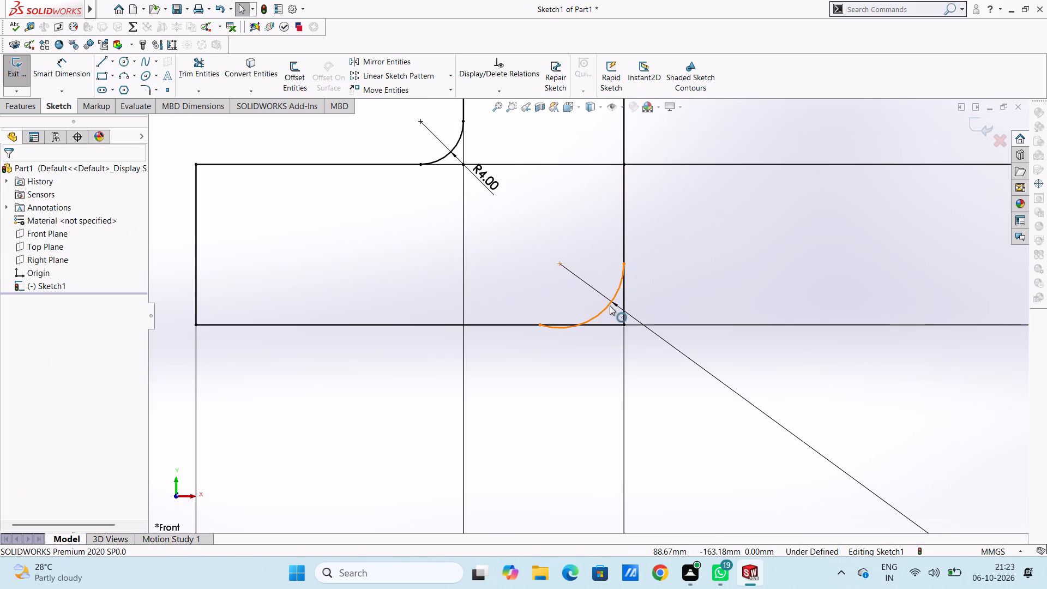
{"action": "left_click", "coordinate": [603, 324], "text": "ctrl"}
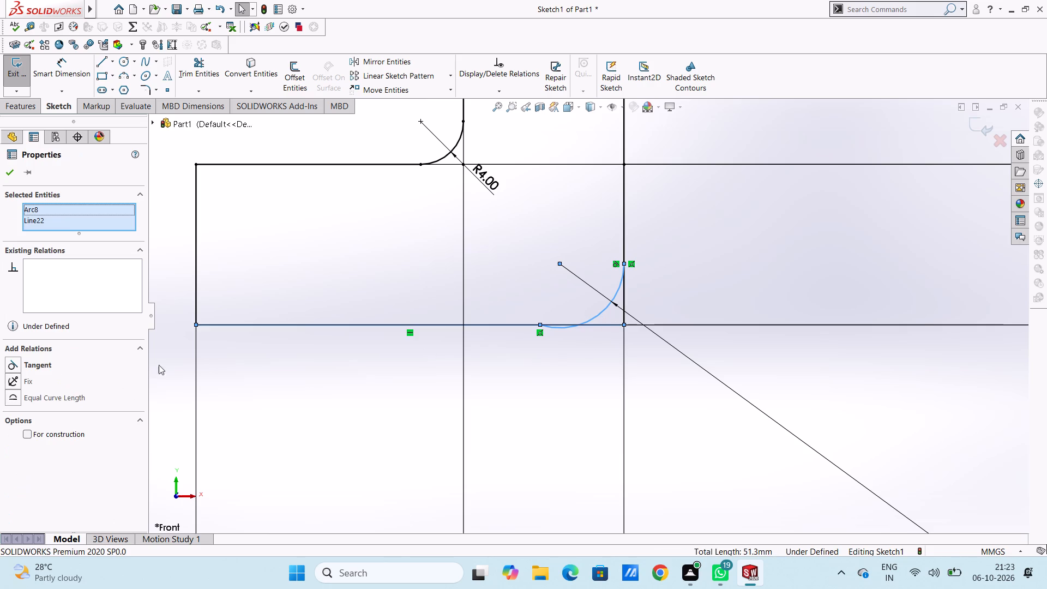
{"action": "left_click", "coordinate": [14, 364]}
{"action": "left_click", "coordinate": [243, 281]}
Add a tangent relation between the left foot's outer corner arc and its bottom edge.
{"action": "scroll", "coordinate": [418, 271], "scroll_direction": "up", "scroll_amount": 9}
{"action": "scroll", "coordinate": [250, 302], "scroll_direction": "up", "scroll_amount": 5}
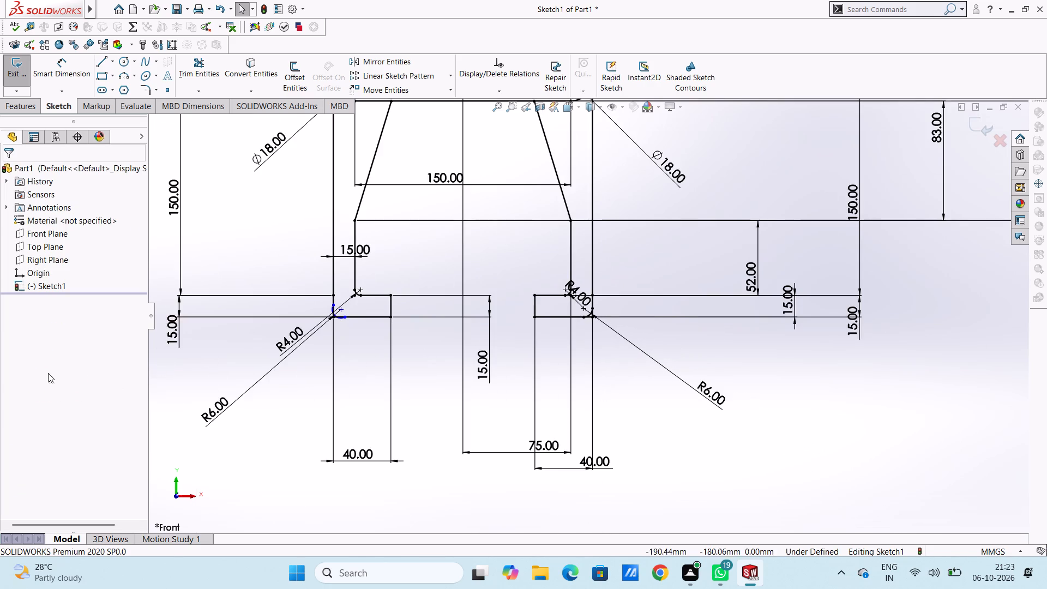
{"action": "scroll", "coordinate": [246, 326], "scroll_direction": "down", "scroll_amount": 1}
{"action": "scroll", "coordinate": [582, 269], "scroll_direction": "down", "scroll_amount": 2}
{"action": "scroll", "coordinate": [321, 332], "scroll_direction": "down", "scroll_amount": 8}
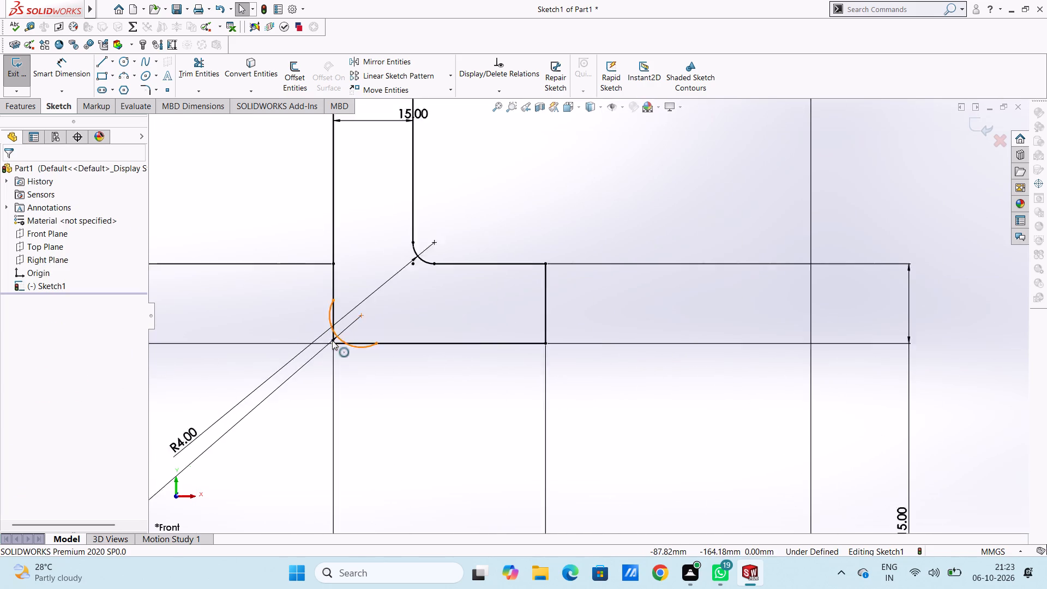
{"action": "scroll", "coordinate": [332, 340], "scroll_direction": "down", "scroll_amount": 2}
{"action": "left_click", "coordinate": [393, 335]}
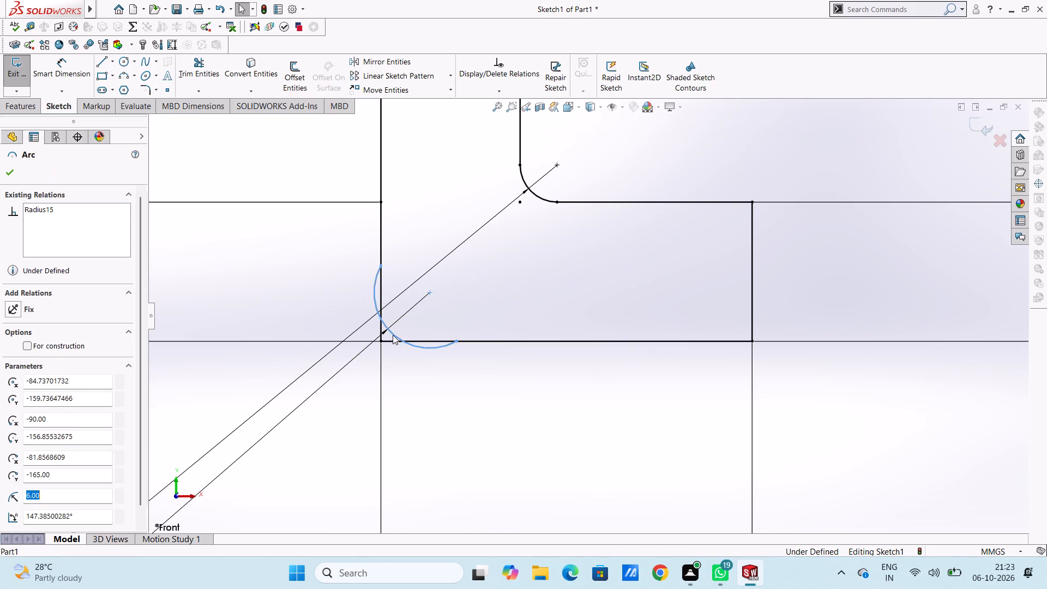
{"action": "left_click", "coordinate": [393, 340], "text": "ctrl"}
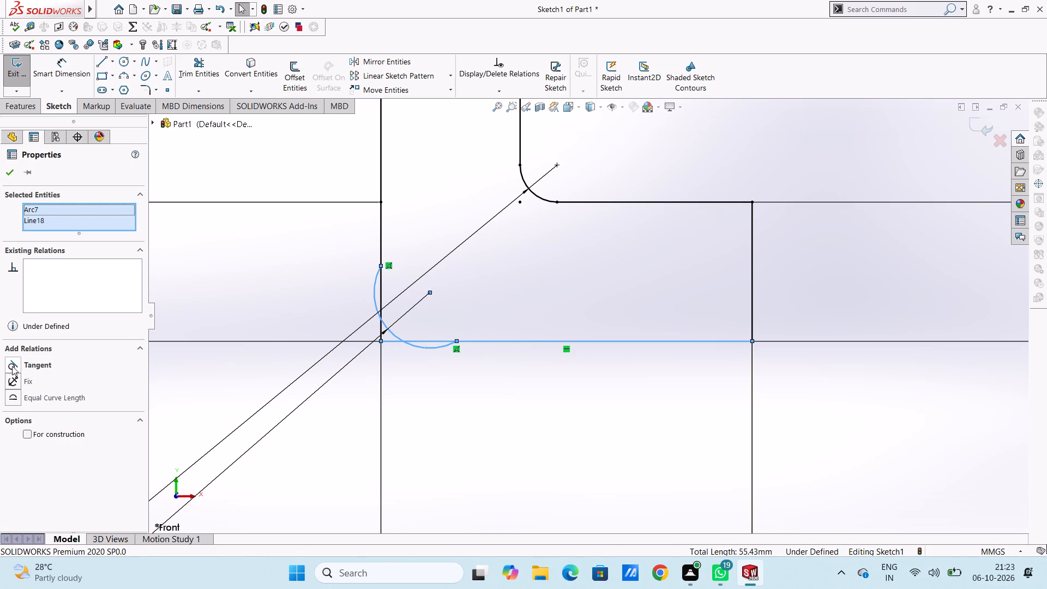
{"action": "left_click", "coordinate": [7, 366]}
{"action": "left_click", "coordinate": [282, 297]}
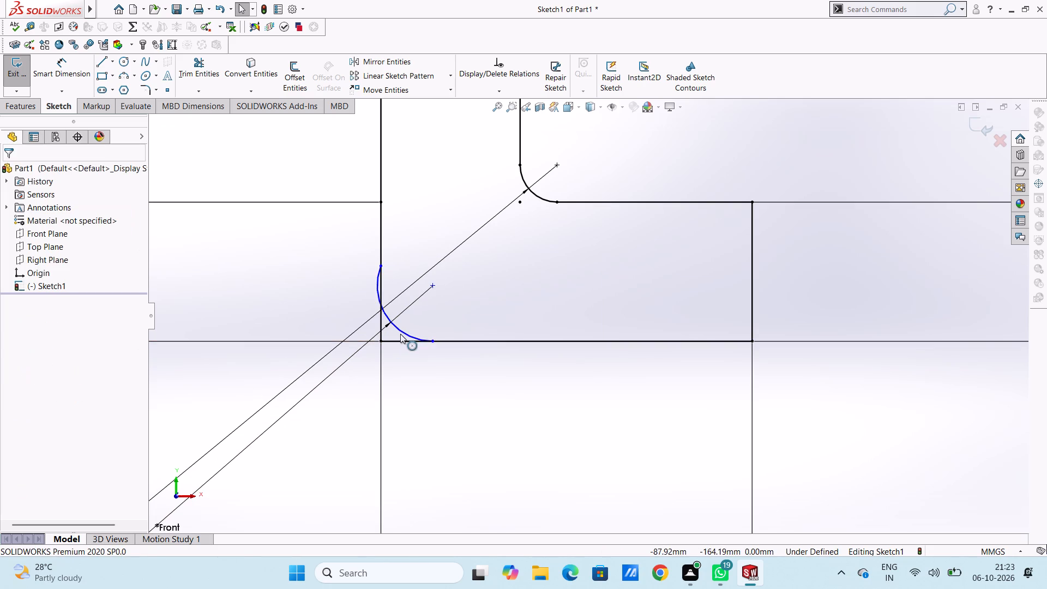
Add a tangent relation between the left foot's outer corner arc and its outer vertical edge.
{"action": "left_click", "coordinate": [400, 333]}
{"action": "left_click", "coordinate": [383, 233], "text": "ctrl"}
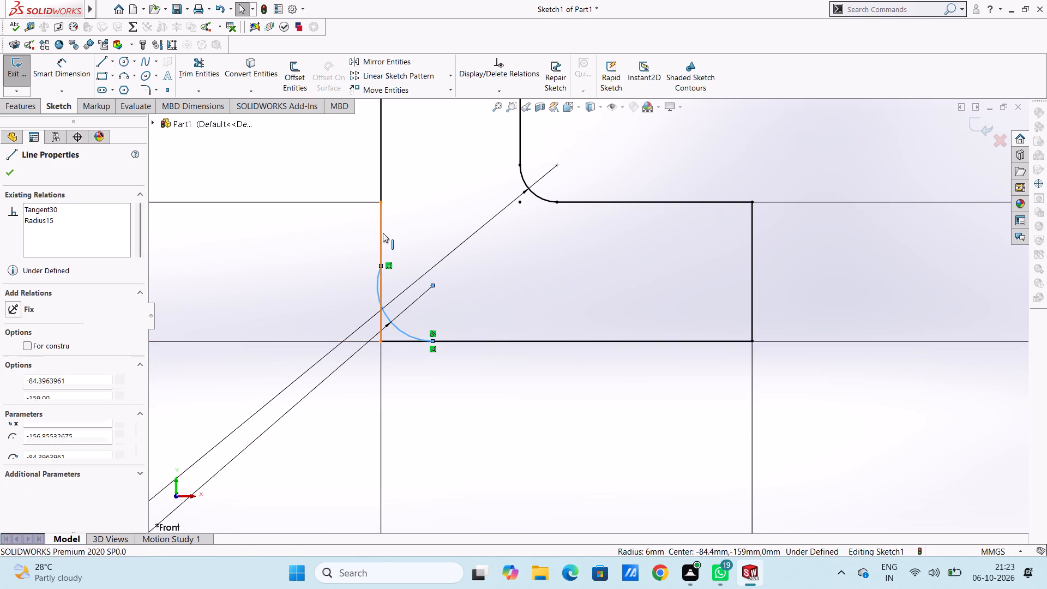
{"action": "left_click", "coordinate": [19, 364]}
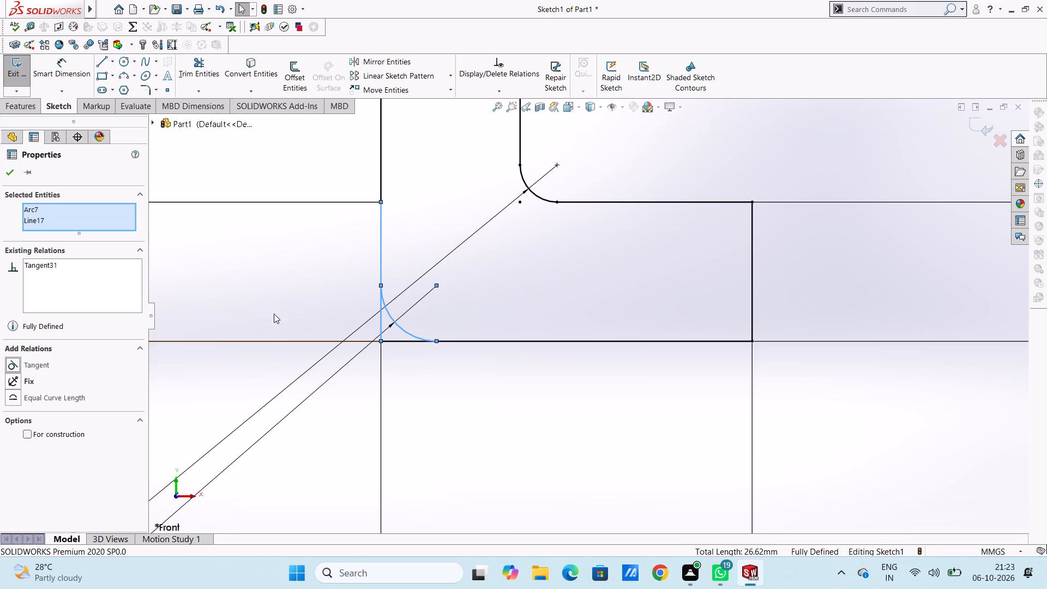
{"action": "left_click", "coordinate": [285, 302]}
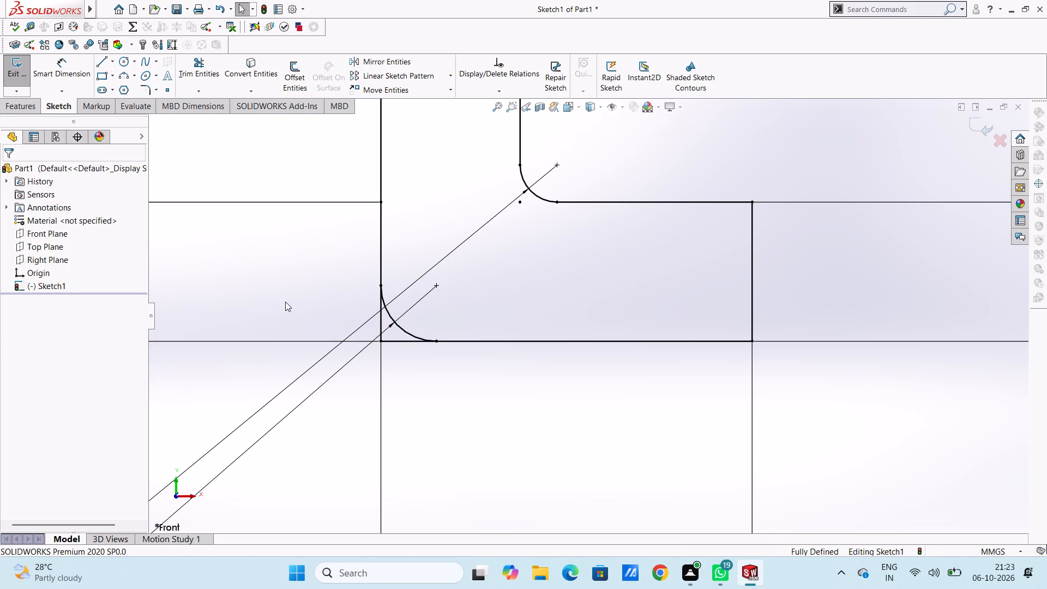
Trim the leftover vertical and horizontal line ends outside the left foot's outer corner arc, accepting deletion of the associated dimensions.
{"action": "scroll", "coordinate": [285, 302], "scroll_direction": "up", "scroll_amount": 6}
{"action": "scroll", "coordinate": [908, 287], "scroll_direction": "up", "scroll_amount": 4}
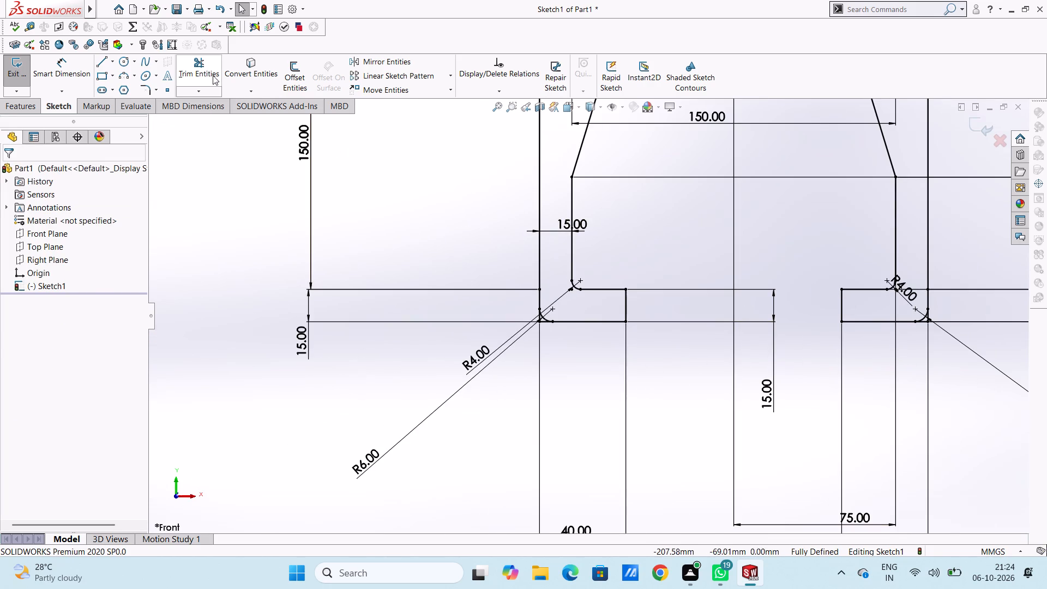
{"action": "left_click", "coordinate": [200, 67]}
{"action": "scroll", "coordinate": [647, 330], "scroll_direction": "down", "scroll_amount": 5}
{"action": "scroll", "coordinate": [417, 314], "scroll_direction": "down", "scroll_amount": 3}
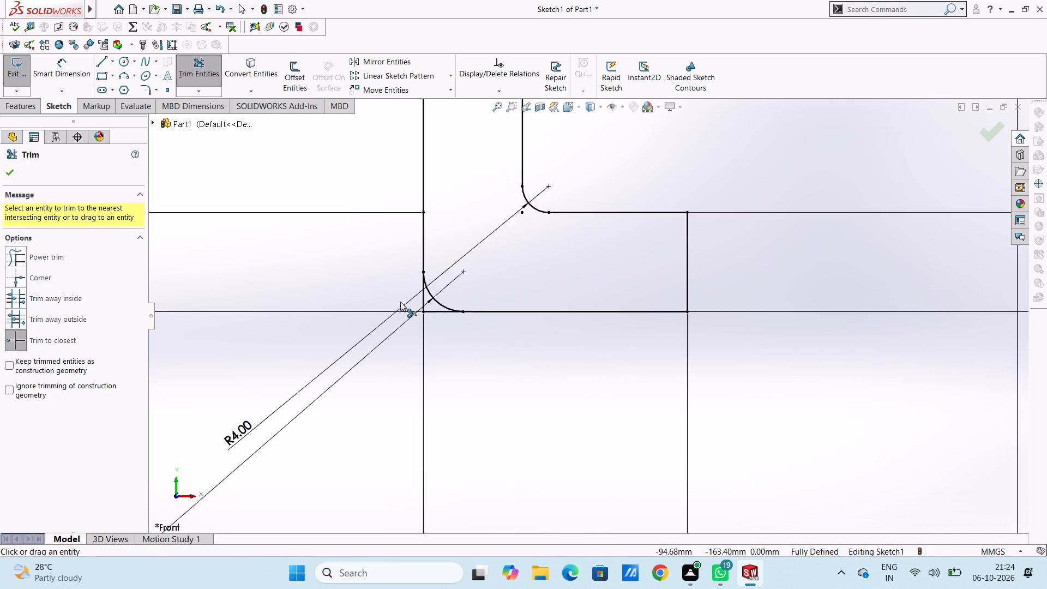
{"action": "left_click", "coordinate": [437, 300]}
{"action": "left_click", "coordinate": [443, 312]}
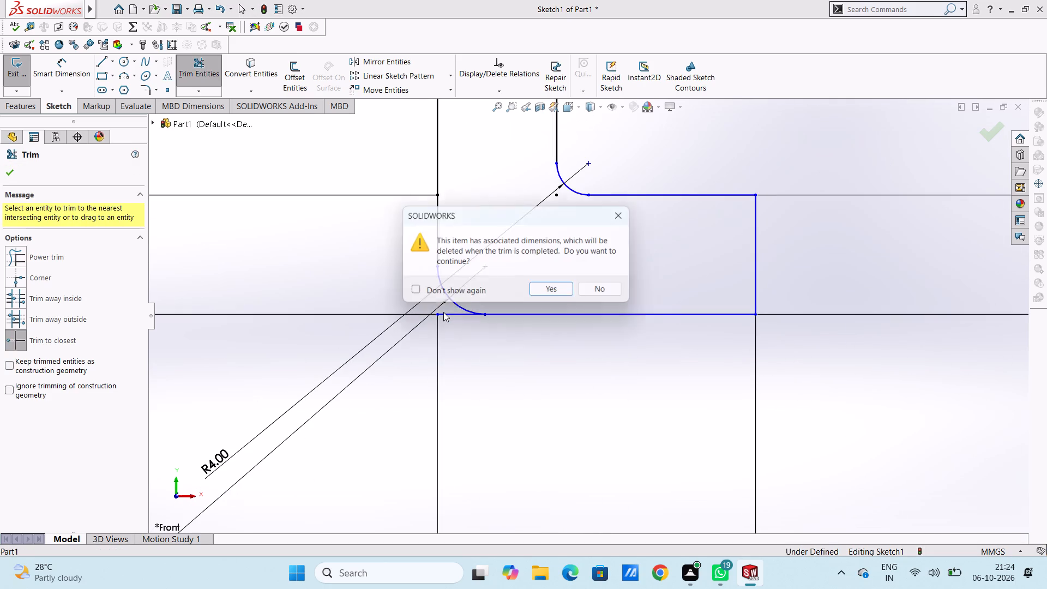
{"action": "left_click", "coordinate": [551, 285]}
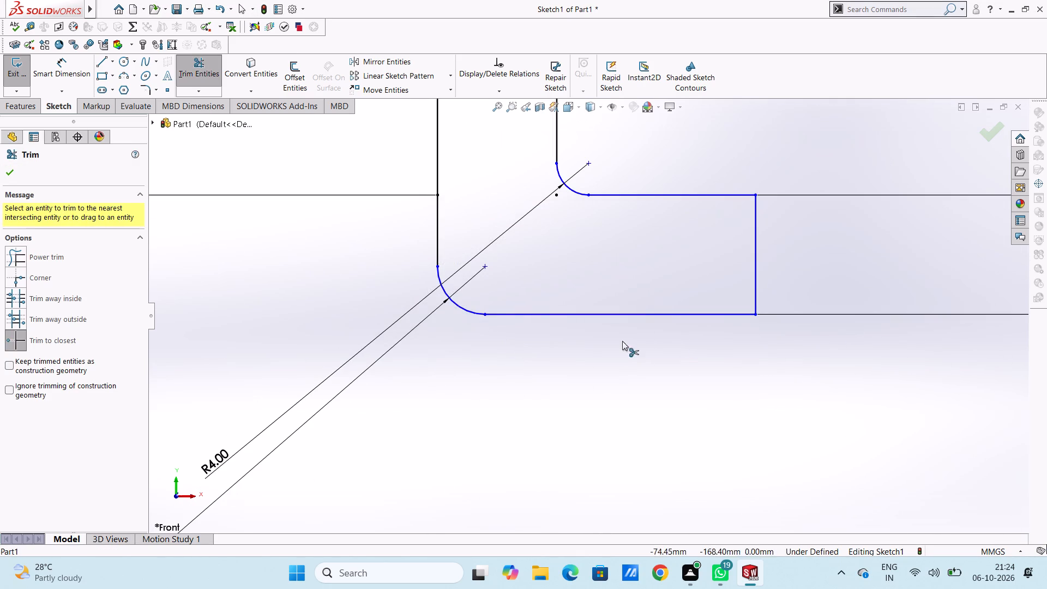
Trim the leftover line ends outside the right foot's outer corner arc, accepting deletion of associated dimensions, and finish trimming.
{"action": "scroll", "coordinate": [740, 329], "scroll_direction": "up", "scroll_amount": 15}
{"action": "scroll", "coordinate": [780, 305], "scroll_direction": "down", "scroll_amount": 2}
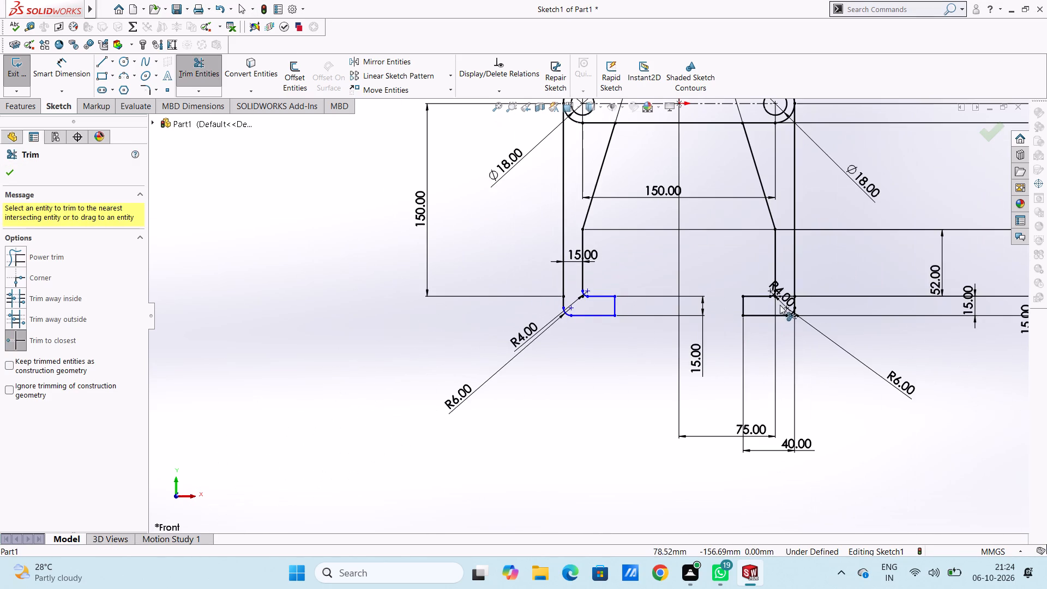
{"action": "scroll", "coordinate": [780, 305], "scroll_direction": "down", "scroll_amount": 9}
{"action": "scroll", "coordinate": [707, 336], "scroll_direction": "down", "scroll_amount": 5}
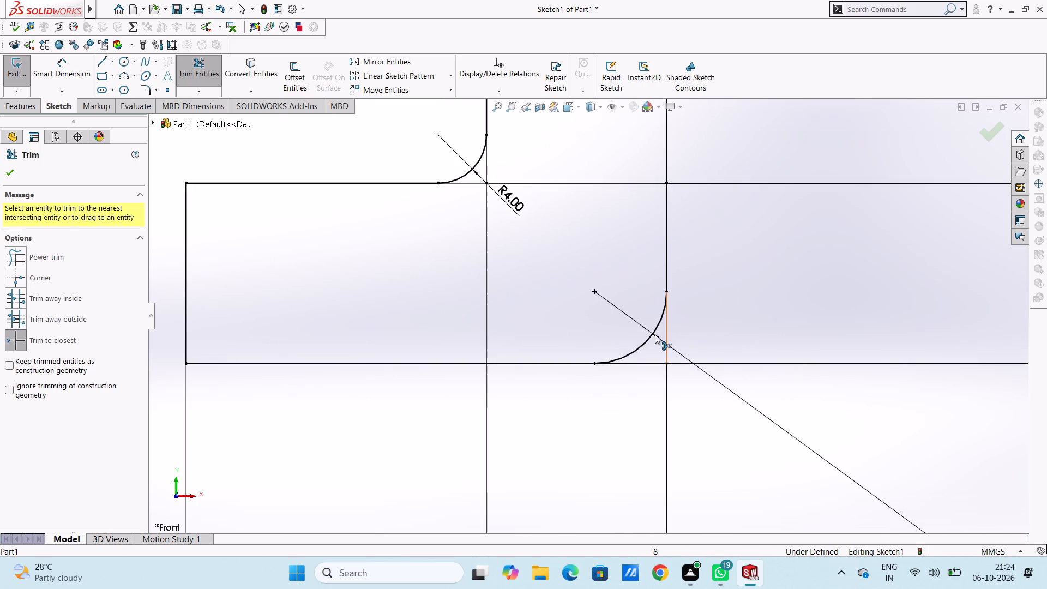
{"action": "left_click", "coordinate": [665, 335]}
{"action": "double_click", "coordinate": [644, 363]}
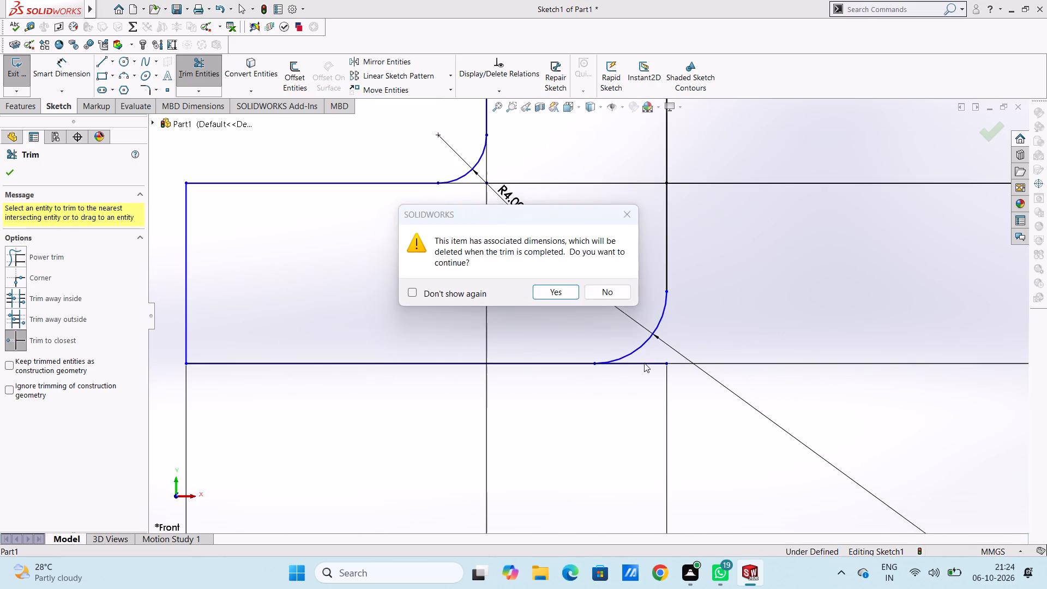
{"action": "left_click", "coordinate": [564, 292]}
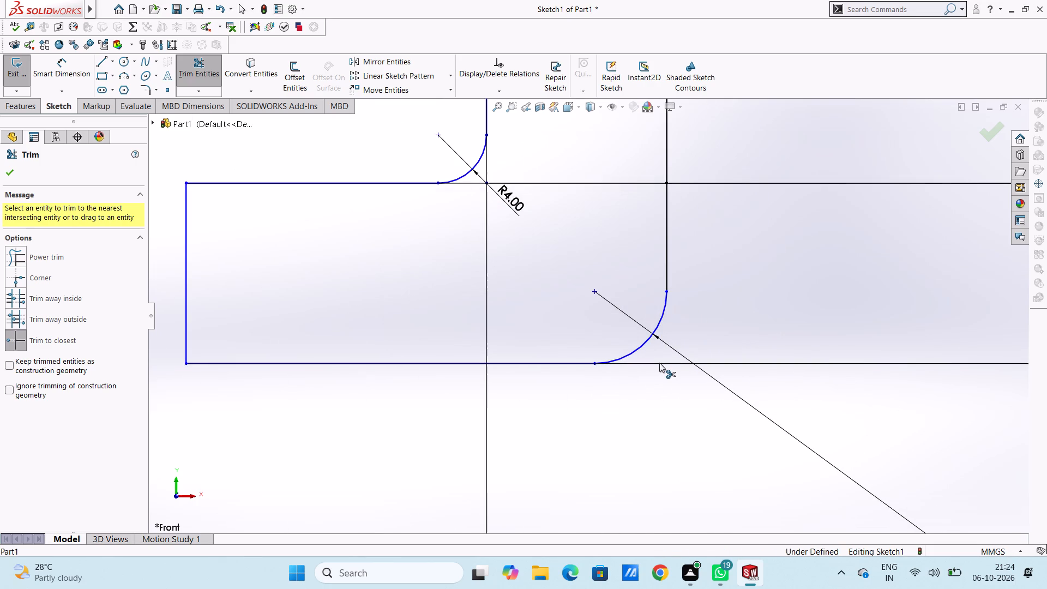
{"action": "scroll", "coordinate": [659, 362], "scroll_direction": "up", "scroll_amount": 20}
{"action": "scroll", "coordinate": [660, 362], "scroll_direction": "up", "scroll_amount": 3}
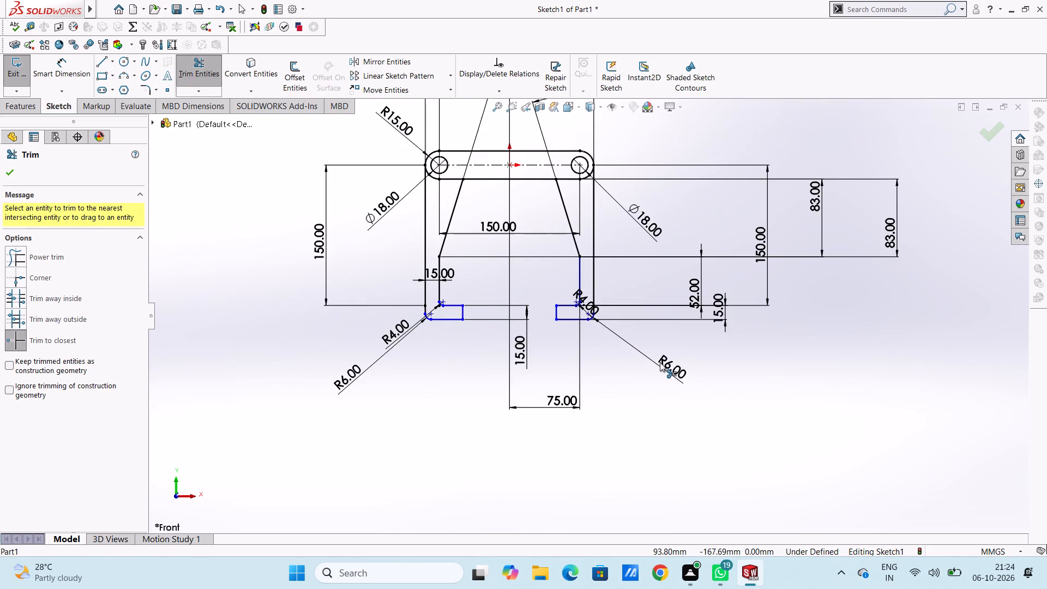
{"action": "scroll", "coordinate": [660, 362], "scroll_direction": "up", "scroll_amount": 4}
{"action": "scroll", "coordinate": [508, 265], "scroll_direction": "down", "scroll_amount": 5}
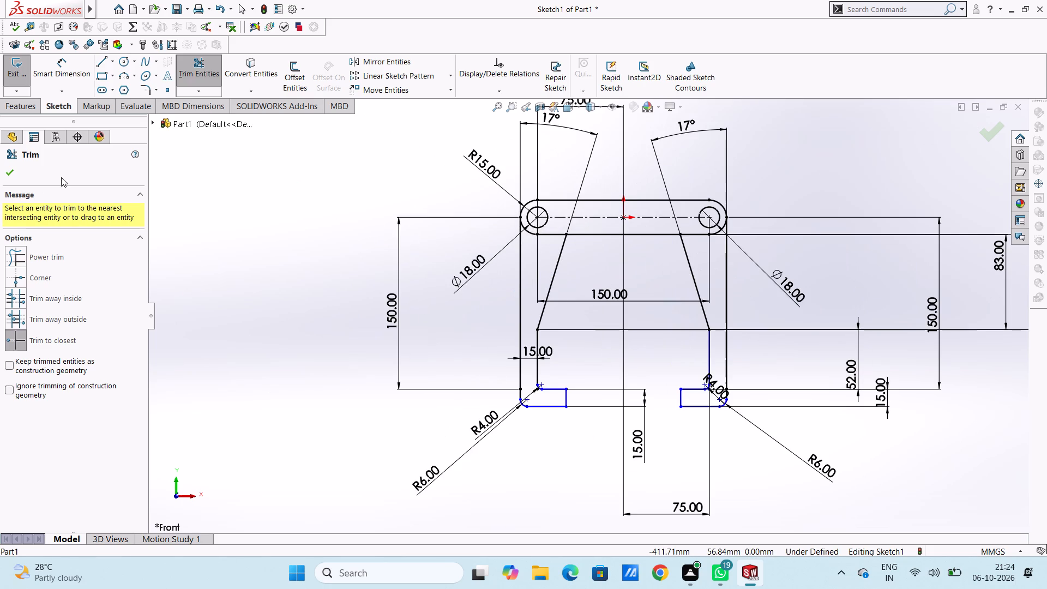
{"action": "left_click", "coordinate": [18, 173]}
{"action": "left_click", "coordinate": [14, 171]}
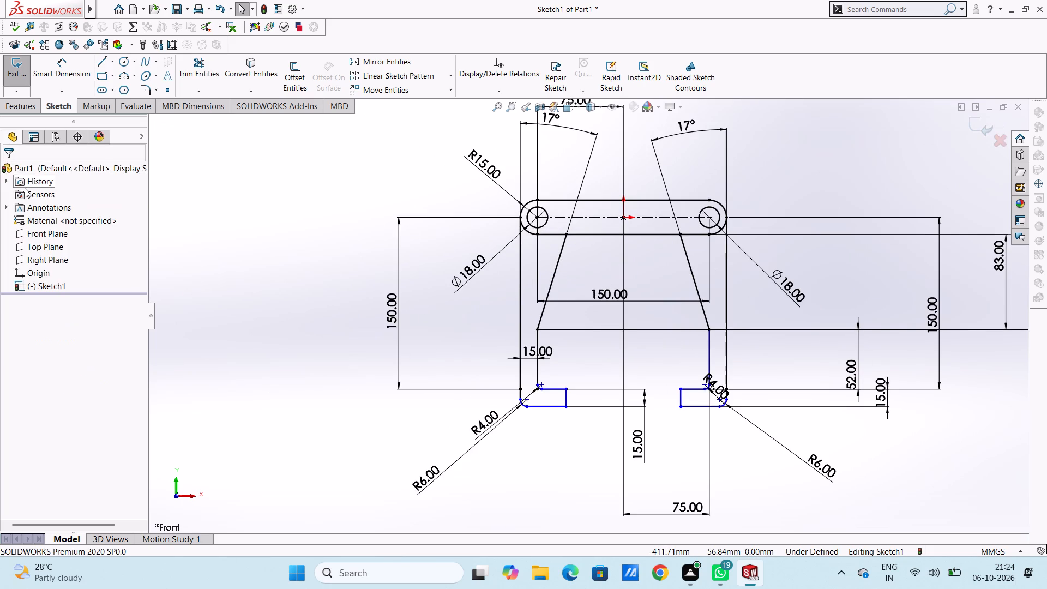
{"action": "left_click", "coordinate": [247, 292]}
Dimension the length of the left foot's shortened bottom edge, placing the dimension below and outside the foot.
{"action": "left_click", "coordinate": [56, 64]}
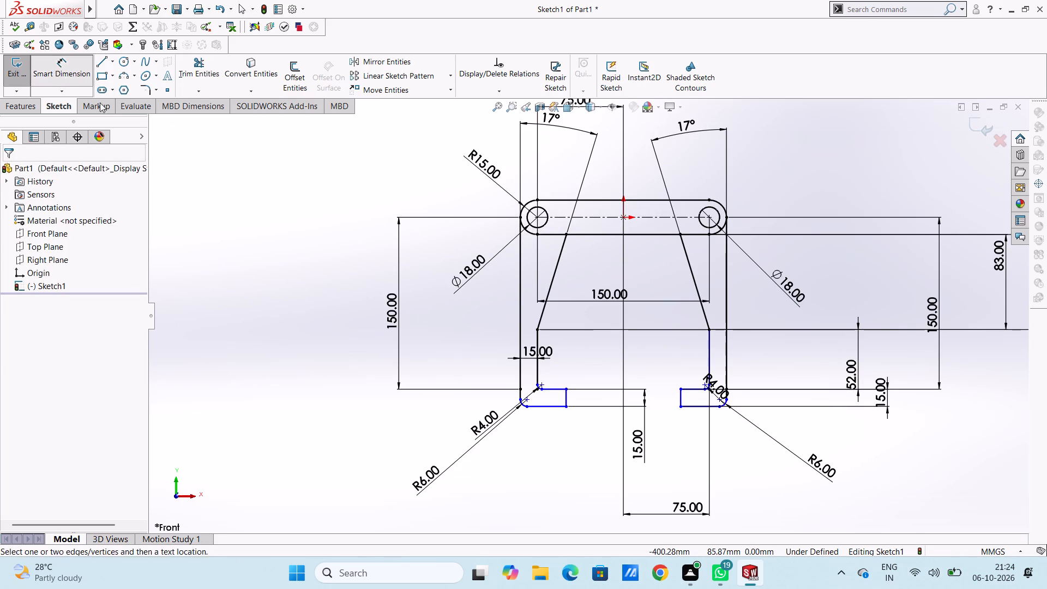
{"action": "scroll", "coordinate": [556, 420], "scroll_direction": "down", "scroll_amount": 9}
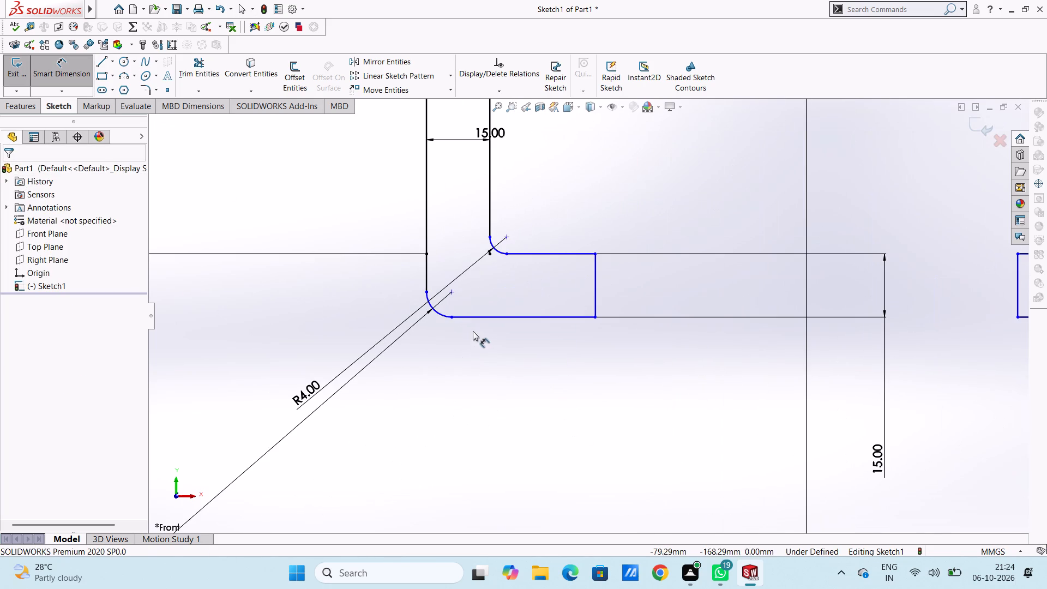
{"action": "left_click", "coordinate": [484, 320]}
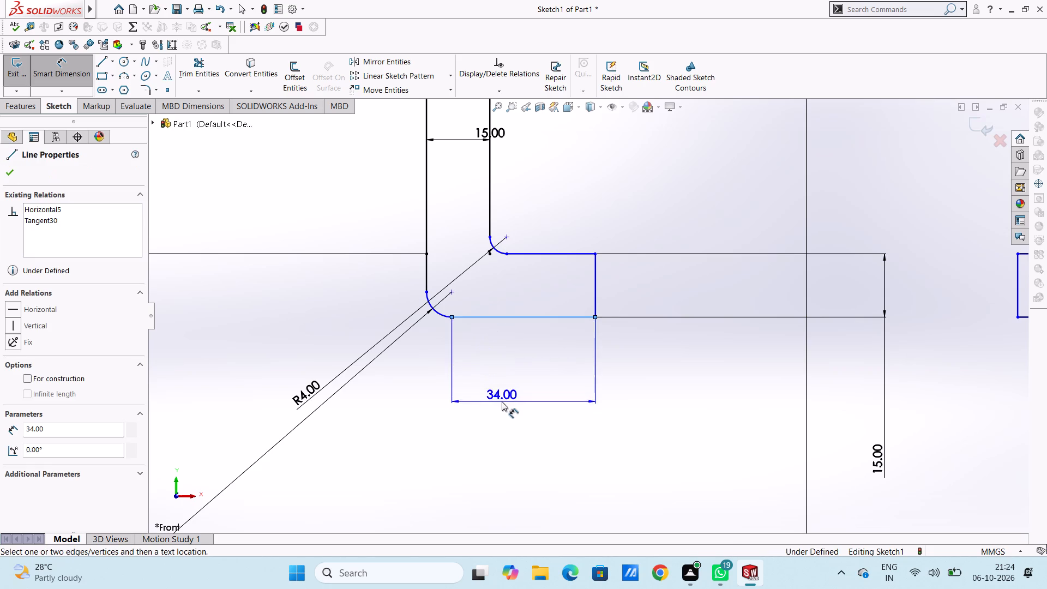
{"action": "scroll", "coordinate": [502, 401], "scroll_direction": "up", "scroll_amount": 5}
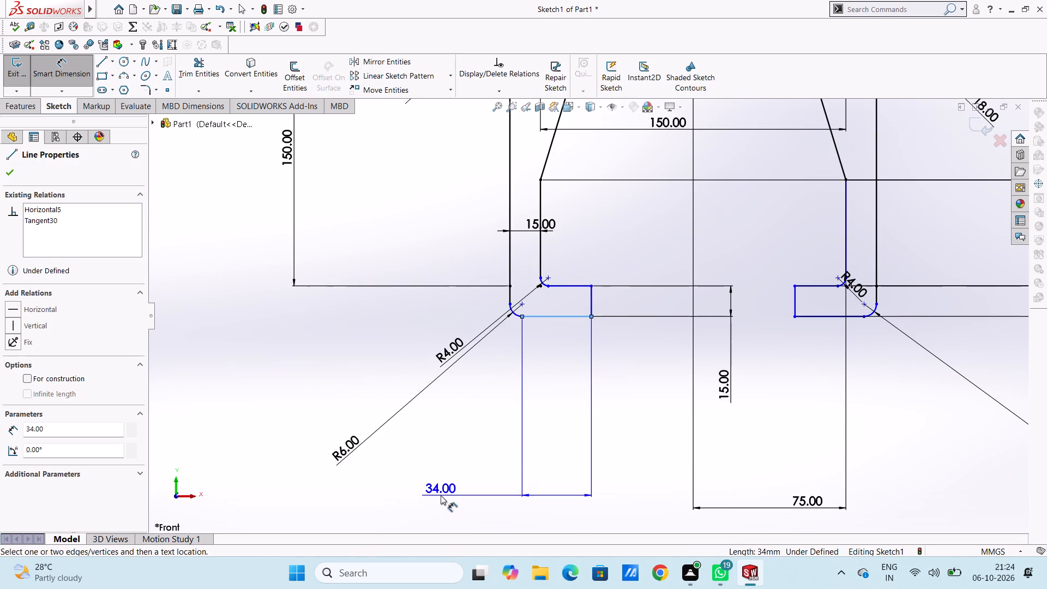
{"action": "left_click", "coordinate": [441, 495]}
{"action": "left_click", "coordinate": [400, 477]}
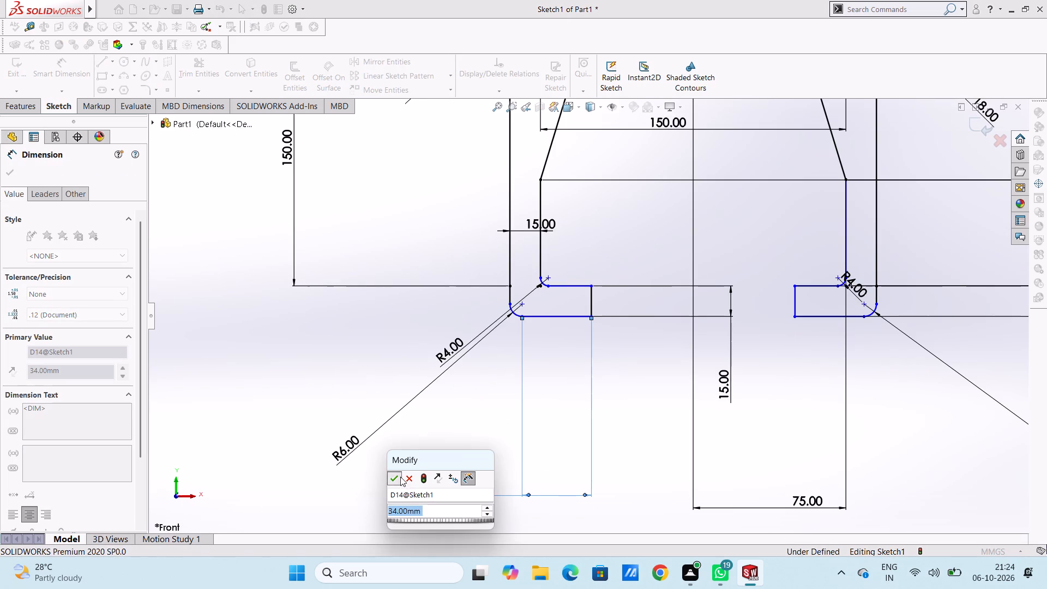
{"action": "left_click", "coordinate": [359, 351]}
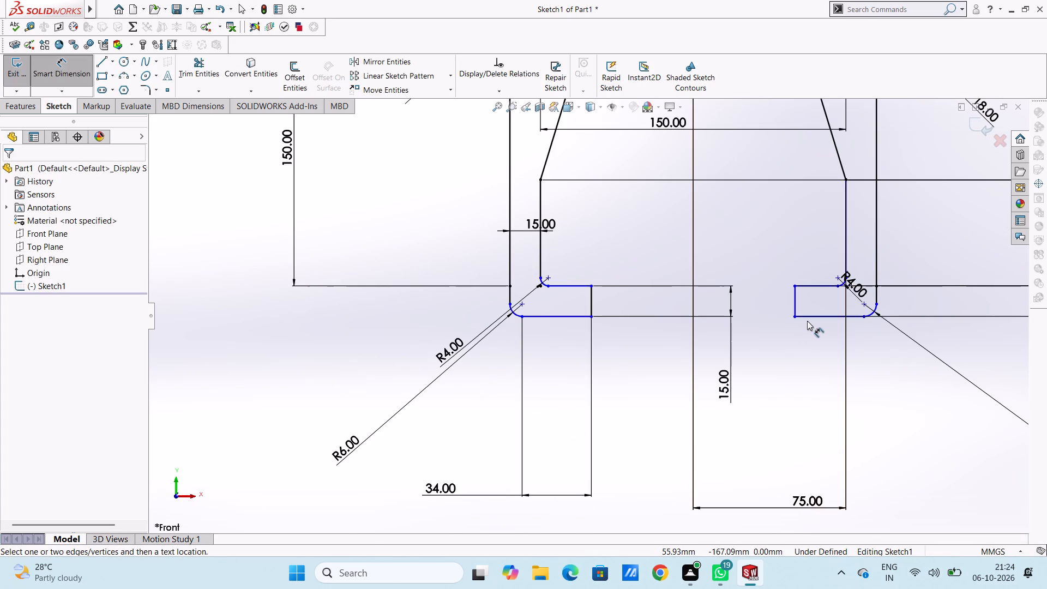
Dimension the length of the right foot's shortened bottom edge, placing the dimension below the foot.
{"action": "left_click", "coordinate": [808, 318]}
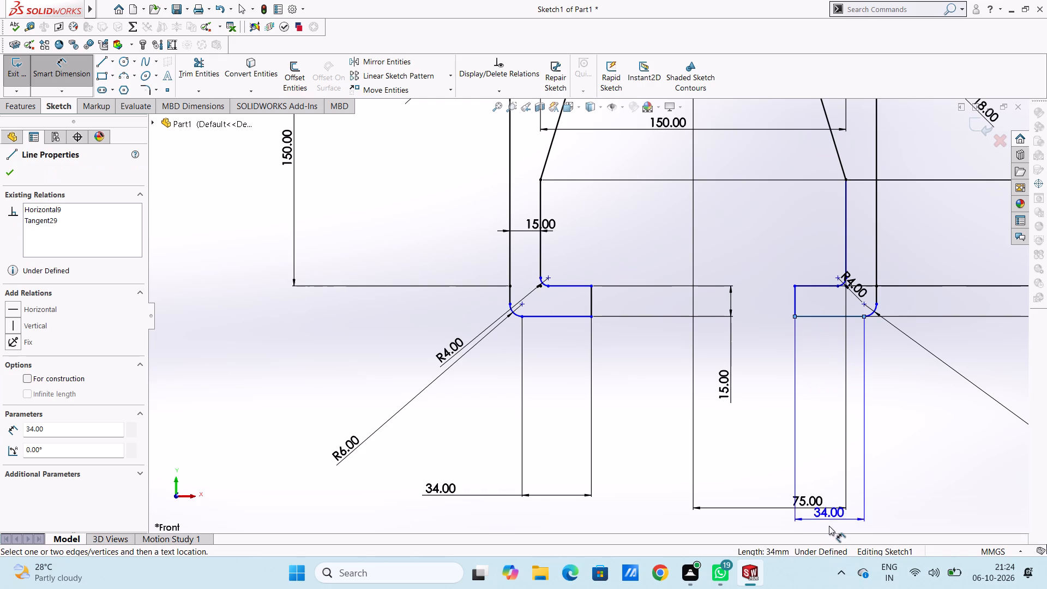
{"action": "left_click", "coordinate": [829, 526]}
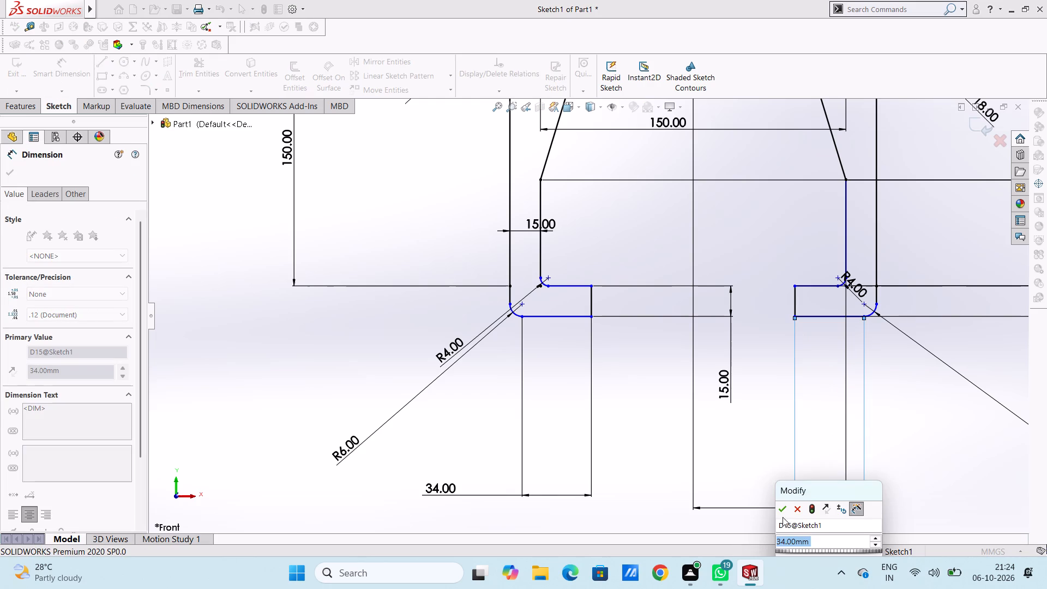
{"action": "left_click", "coordinate": [783, 512]}
{"action": "left_click", "coordinate": [648, 471]}
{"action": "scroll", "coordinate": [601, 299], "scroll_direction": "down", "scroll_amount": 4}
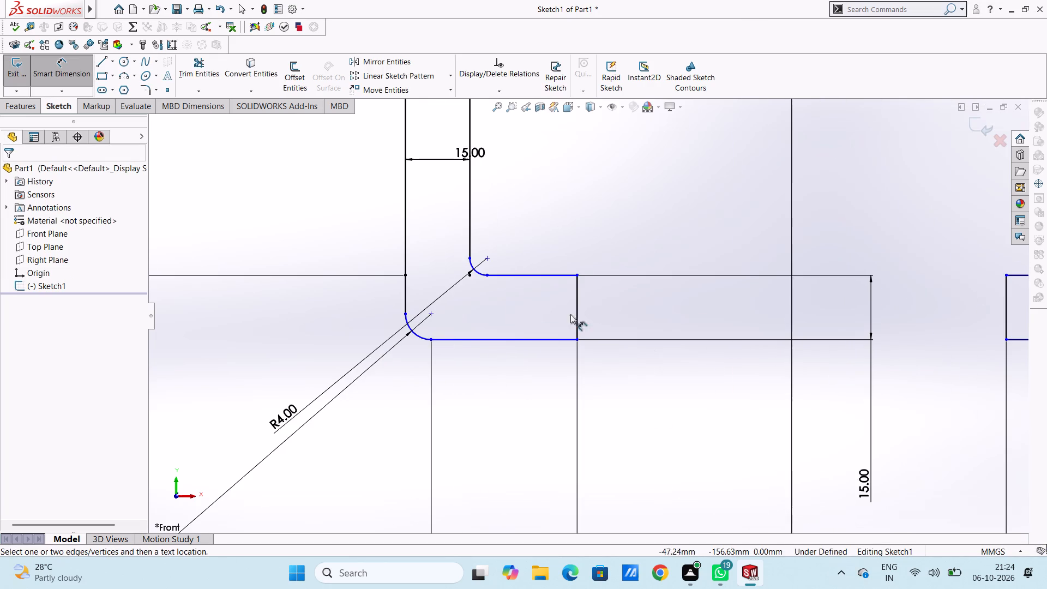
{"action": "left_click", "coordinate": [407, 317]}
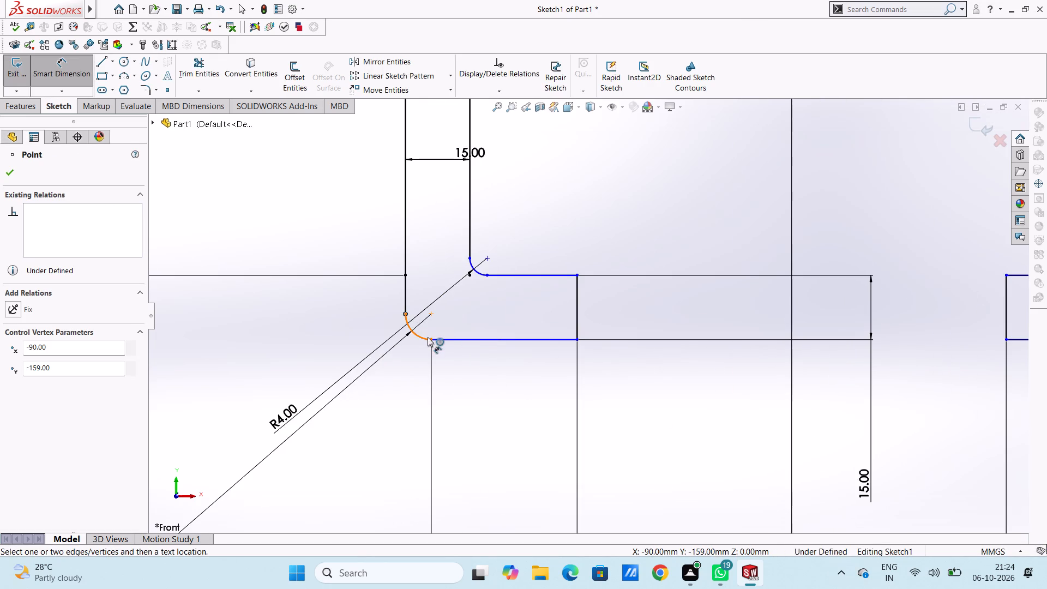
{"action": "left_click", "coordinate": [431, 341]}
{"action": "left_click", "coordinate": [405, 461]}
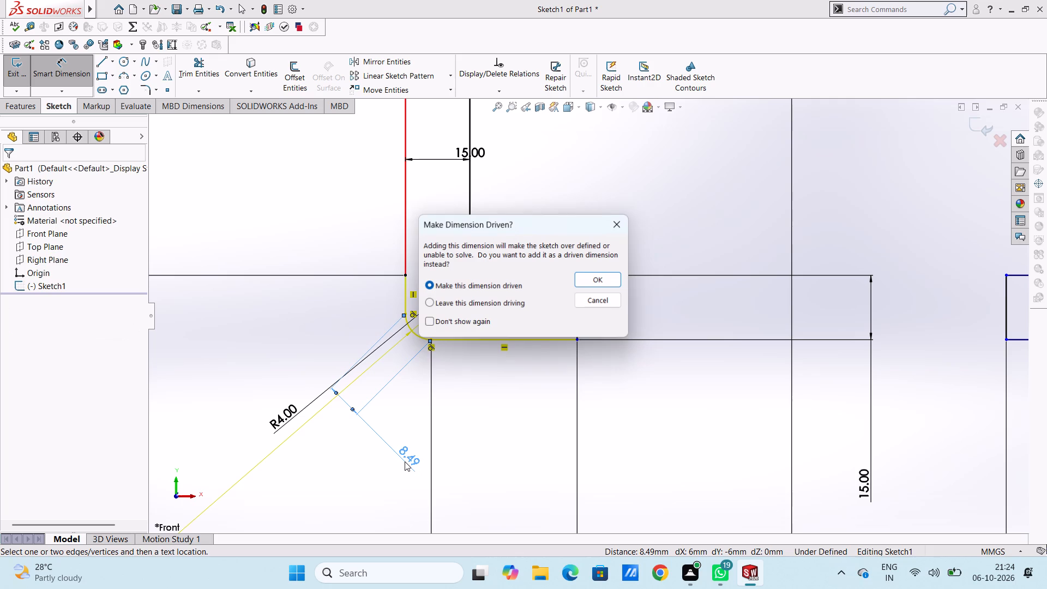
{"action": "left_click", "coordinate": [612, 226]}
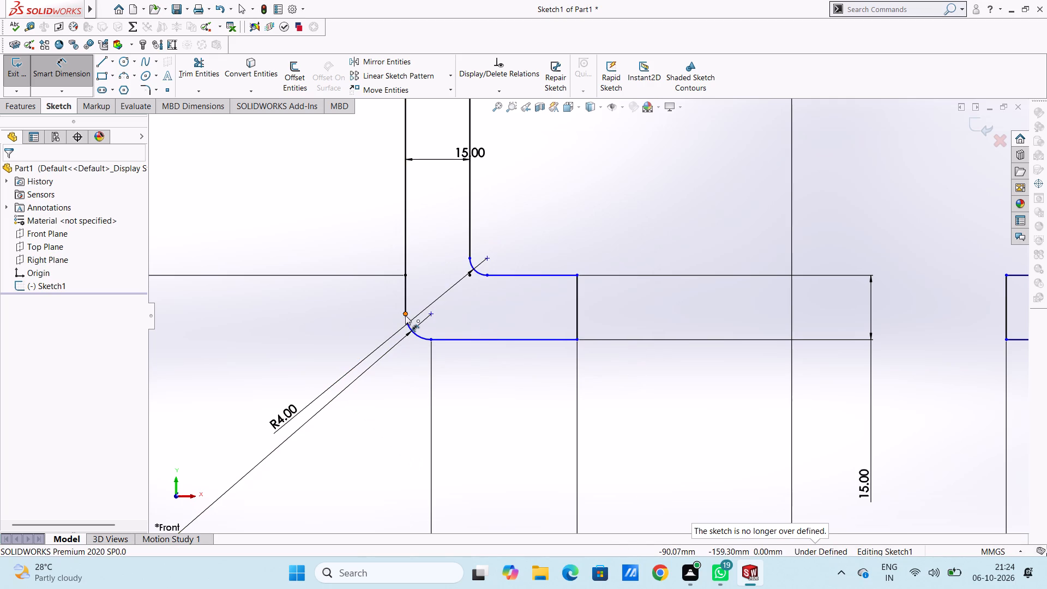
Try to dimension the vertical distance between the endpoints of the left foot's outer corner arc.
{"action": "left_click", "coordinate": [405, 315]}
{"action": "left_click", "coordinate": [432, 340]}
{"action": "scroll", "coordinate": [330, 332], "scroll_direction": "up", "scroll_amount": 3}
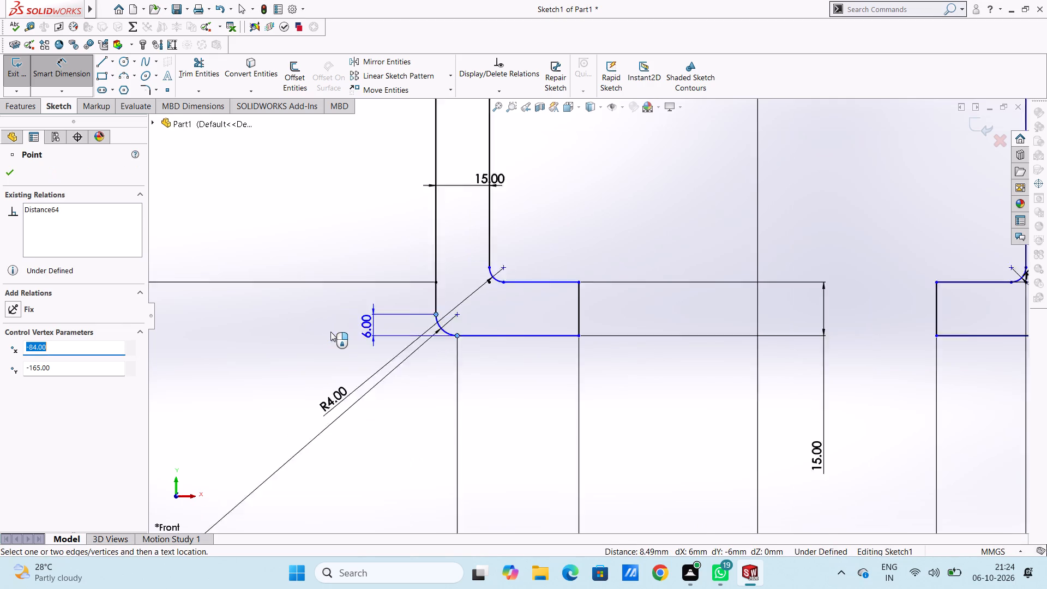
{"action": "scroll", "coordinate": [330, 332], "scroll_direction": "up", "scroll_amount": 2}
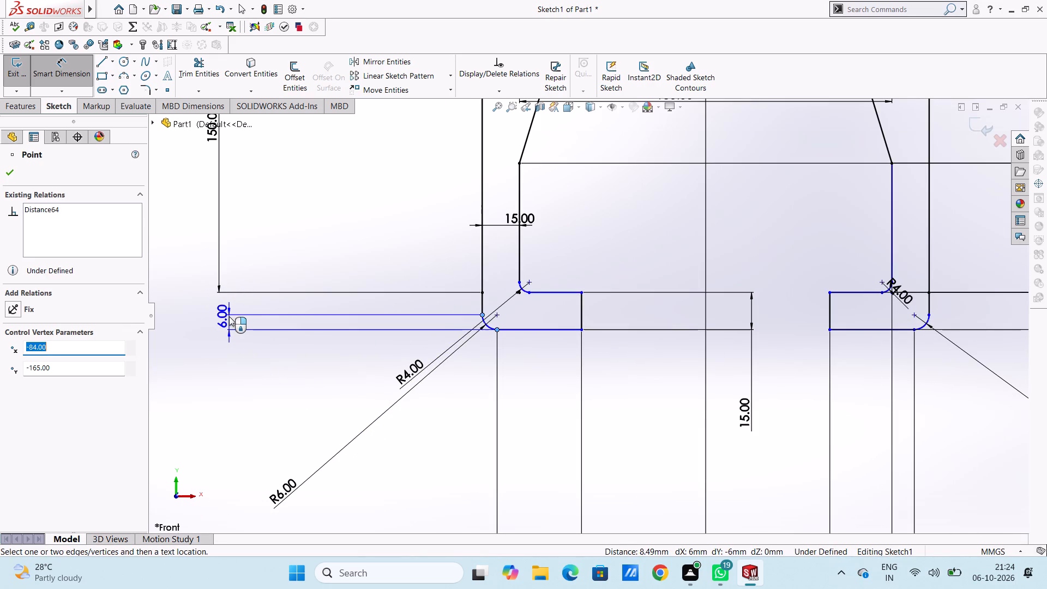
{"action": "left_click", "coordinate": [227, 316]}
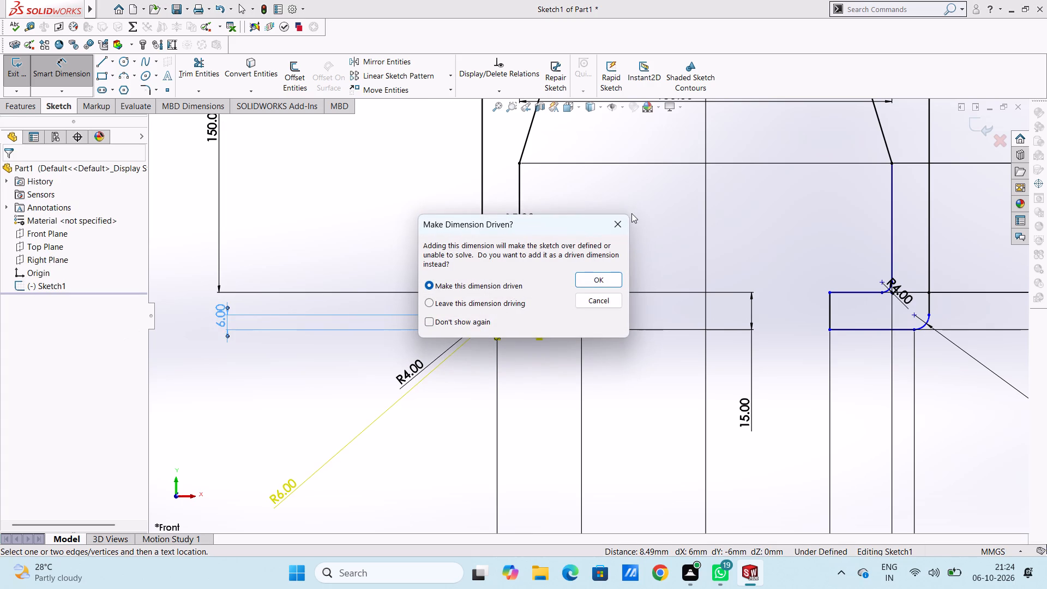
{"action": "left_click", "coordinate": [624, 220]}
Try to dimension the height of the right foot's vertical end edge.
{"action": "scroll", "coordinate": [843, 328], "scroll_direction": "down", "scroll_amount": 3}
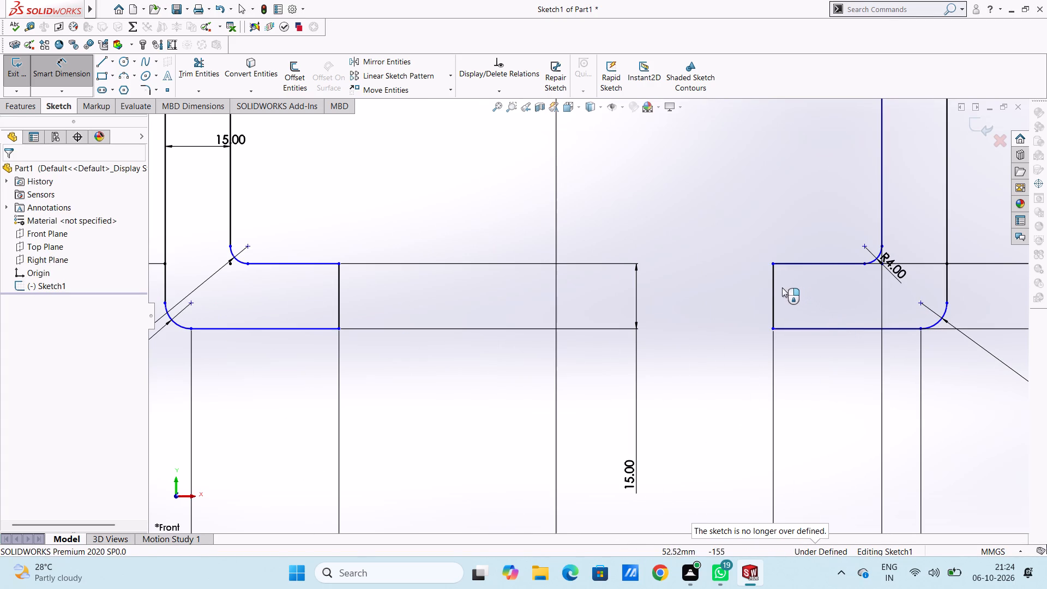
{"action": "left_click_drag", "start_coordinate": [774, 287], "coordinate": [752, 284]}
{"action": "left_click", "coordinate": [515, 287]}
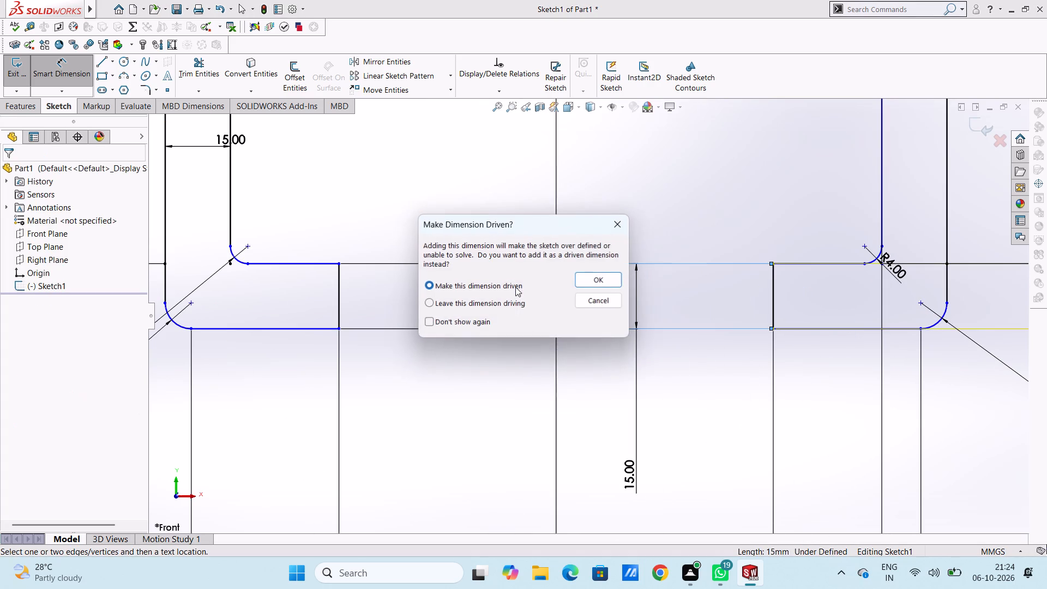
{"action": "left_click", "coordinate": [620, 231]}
Dimension the length of the right leg's inner vertical edge, placing the dimension outside the leg.
{"action": "scroll", "coordinate": [681, 299], "scroll_direction": "up", "scroll_amount": 5}
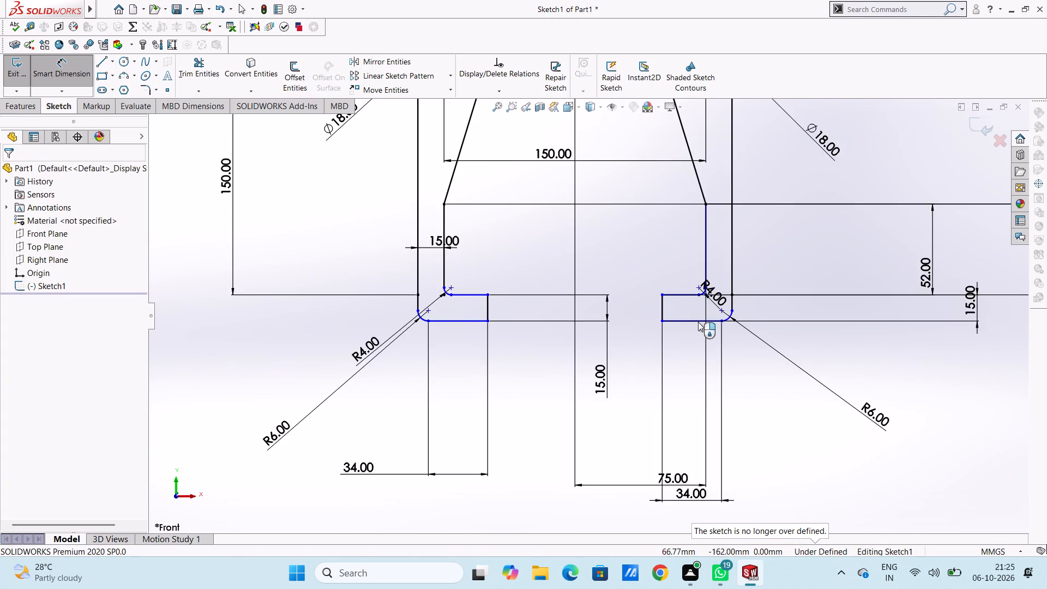
{"action": "scroll", "coordinate": [718, 330], "scroll_direction": "down", "scroll_amount": 5}
{"action": "scroll", "coordinate": [655, 194], "scroll_direction": "up", "scroll_amount": 5}
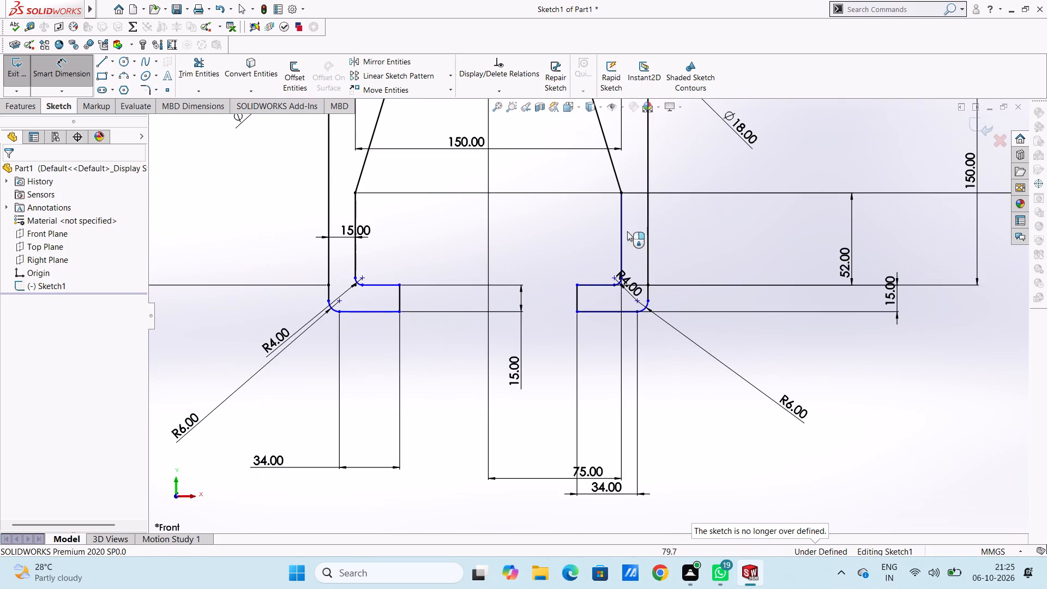
{"action": "left_click", "coordinate": [621, 231]}
{"action": "left_click", "coordinate": [771, 229]}
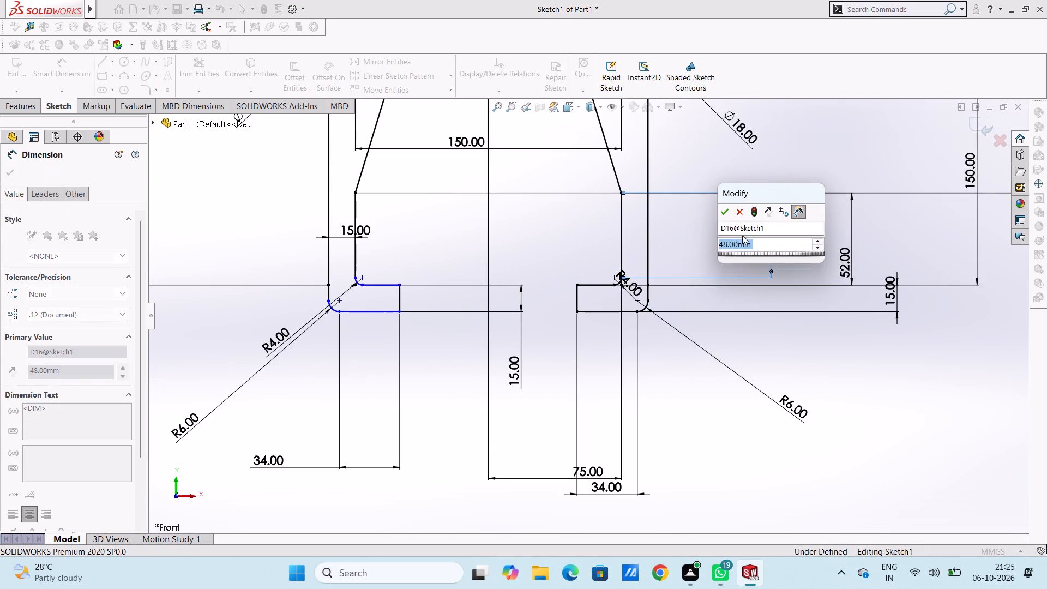
{"action": "left_click", "coordinate": [725, 215]}
{"action": "left_click", "coordinate": [681, 237]}
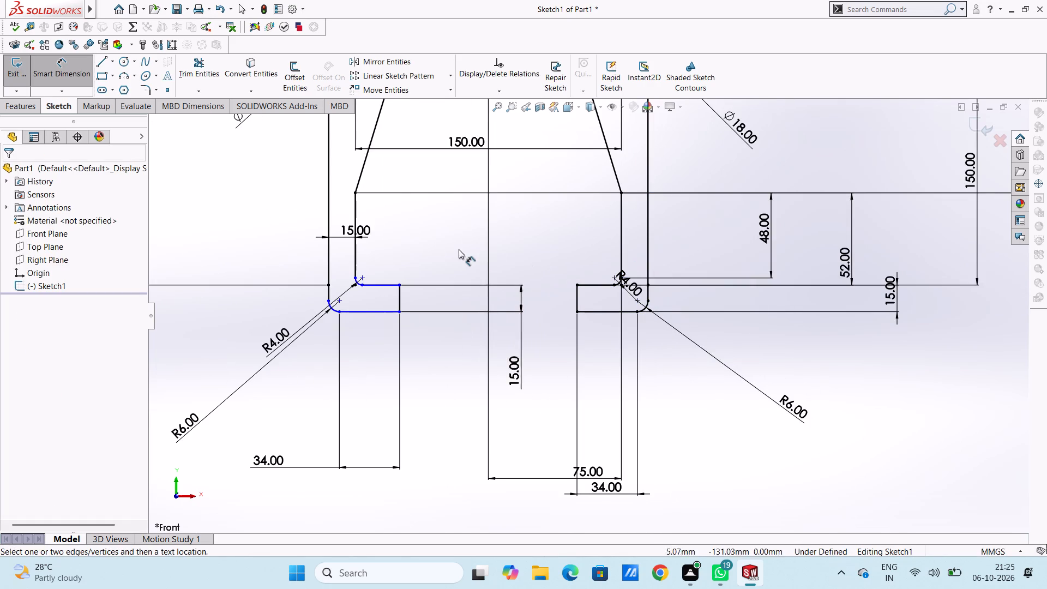
Dimension the length of the left leg's inner vertical edge, placing the dimension outside the leg, and finish dimensioning.
{"action": "scroll", "coordinate": [447, 250], "scroll_direction": "up", "scroll_amount": 3}
{"action": "scroll", "coordinate": [453, 255], "scroll_direction": "down", "scroll_amount": 5}
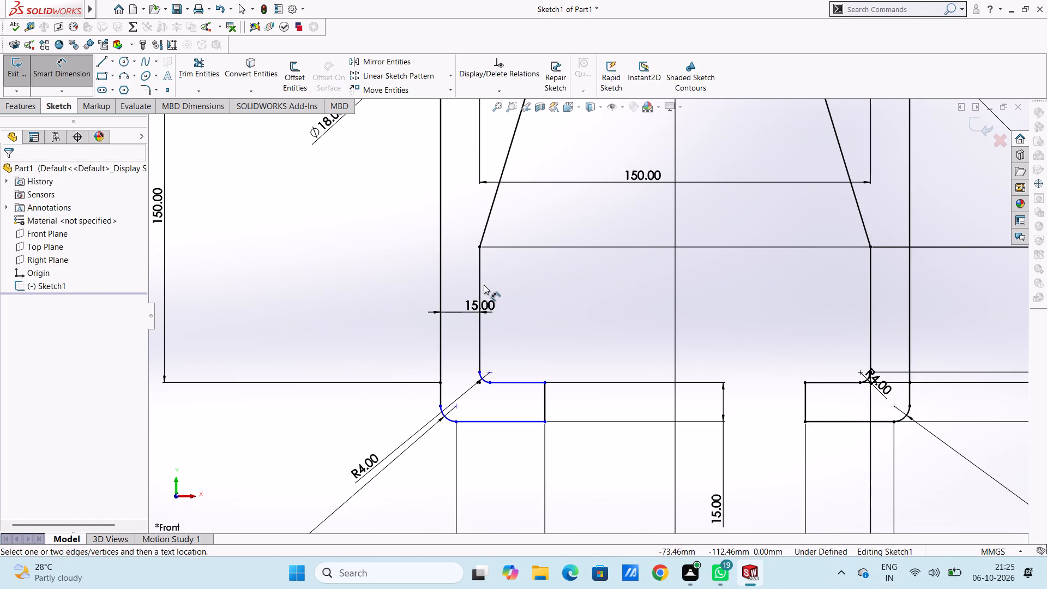
{"action": "left_click", "coordinate": [482, 284]}
{"action": "left_click", "coordinate": [330, 279]}
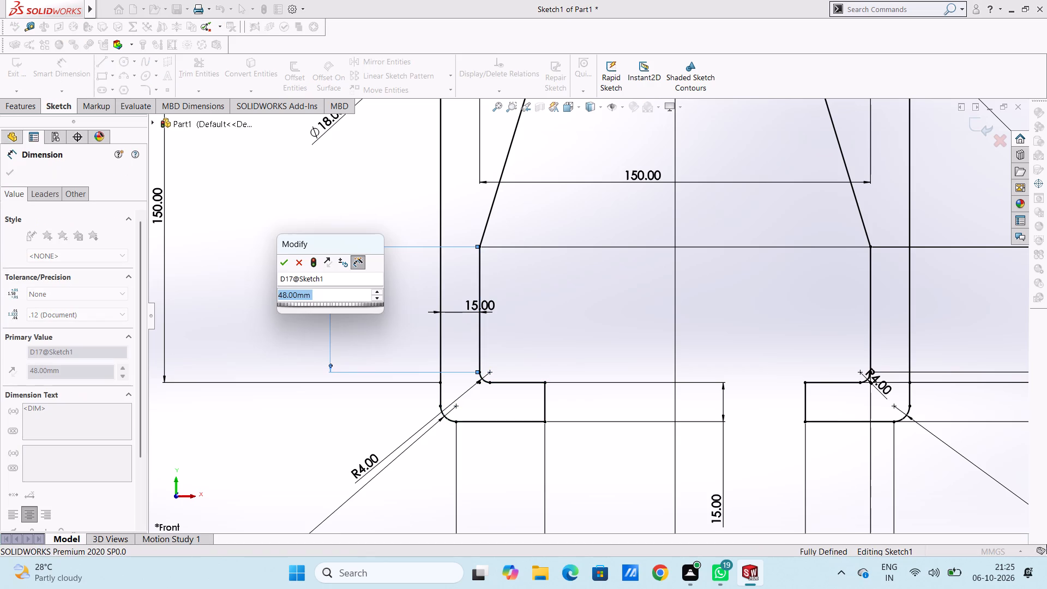
{"action": "left_click", "coordinate": [282, 267]}
{"action": "left_click", "coordinate": [284, 275]}
{"action": "scroll", "coordinate": [284, 275], "scroll_direction": "up", "scroll_amount": 4}
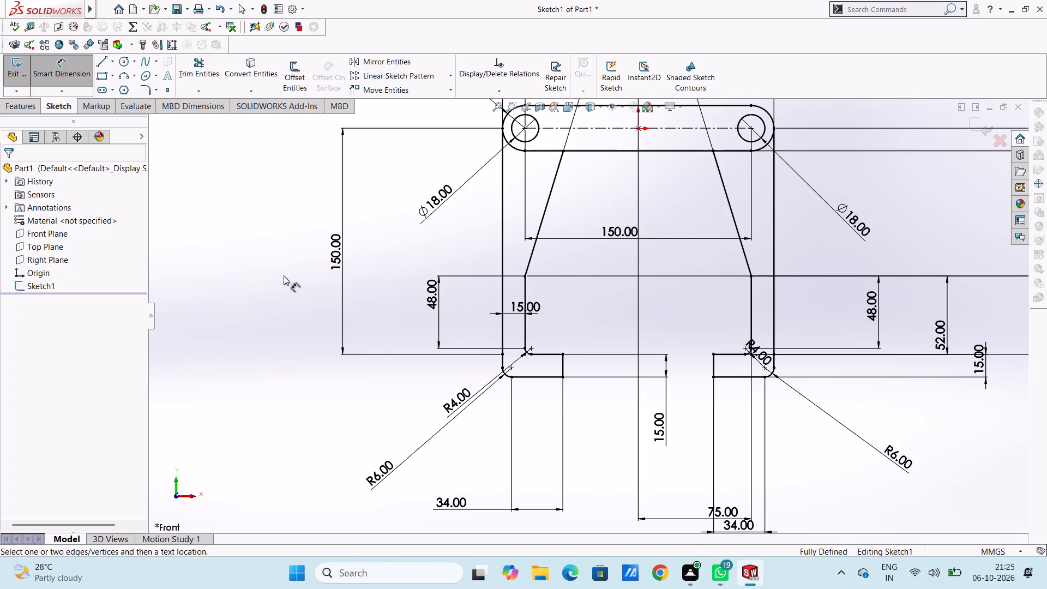
{"action": "left_click", "coordinate": [53, 74]}
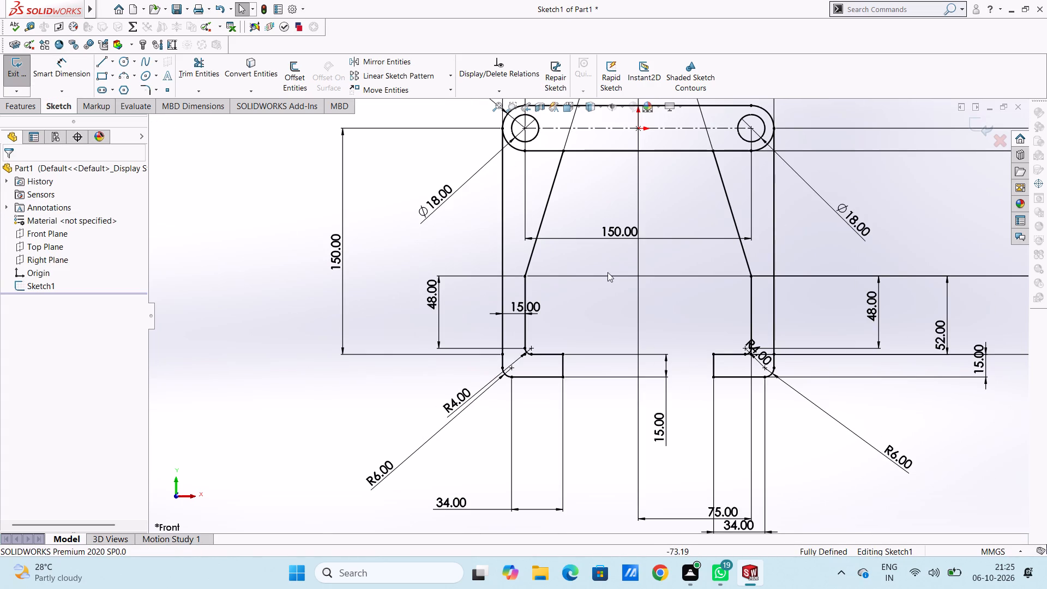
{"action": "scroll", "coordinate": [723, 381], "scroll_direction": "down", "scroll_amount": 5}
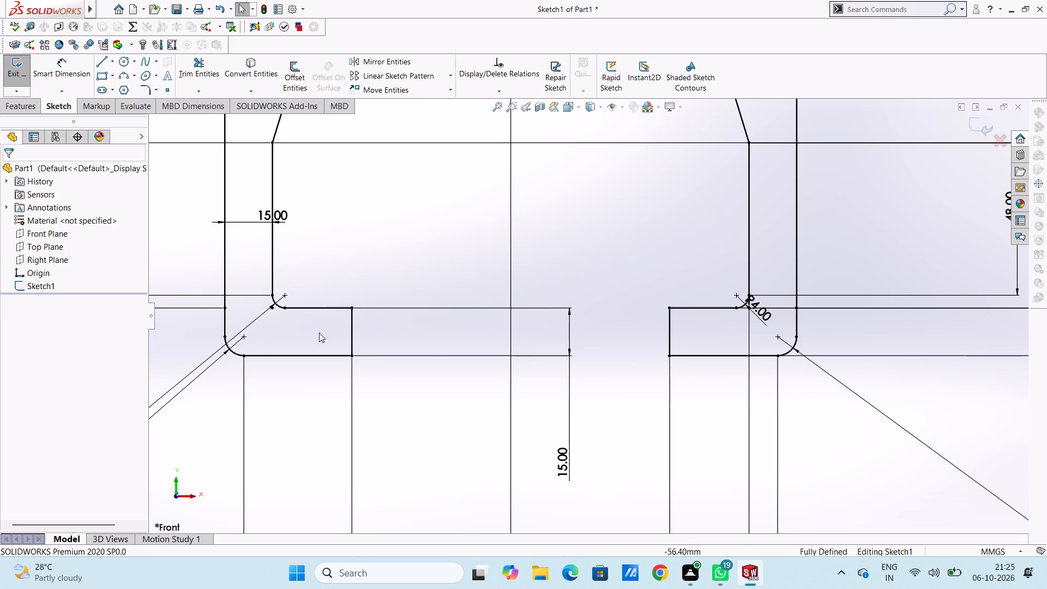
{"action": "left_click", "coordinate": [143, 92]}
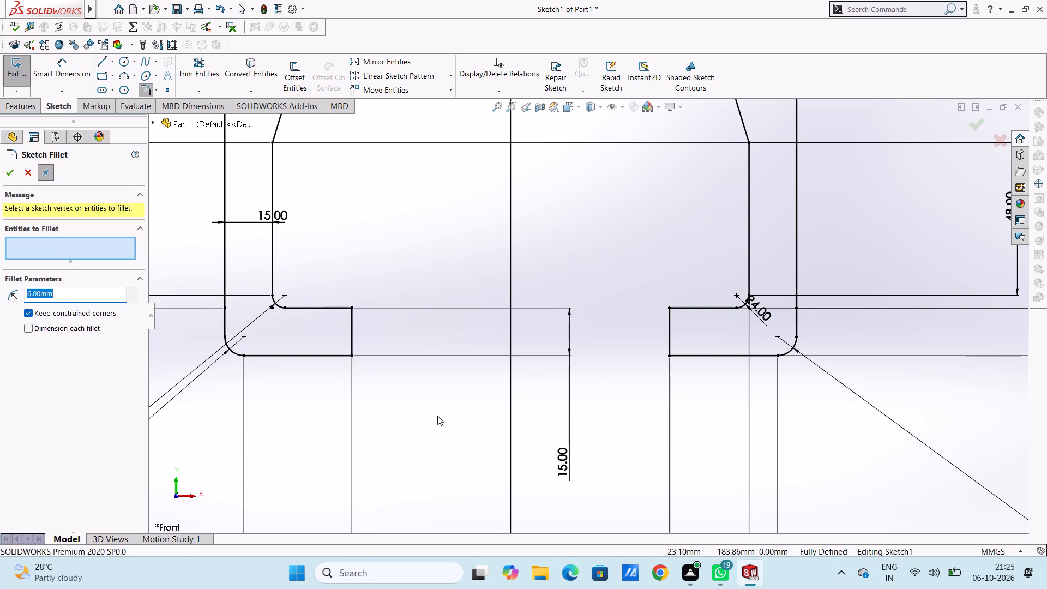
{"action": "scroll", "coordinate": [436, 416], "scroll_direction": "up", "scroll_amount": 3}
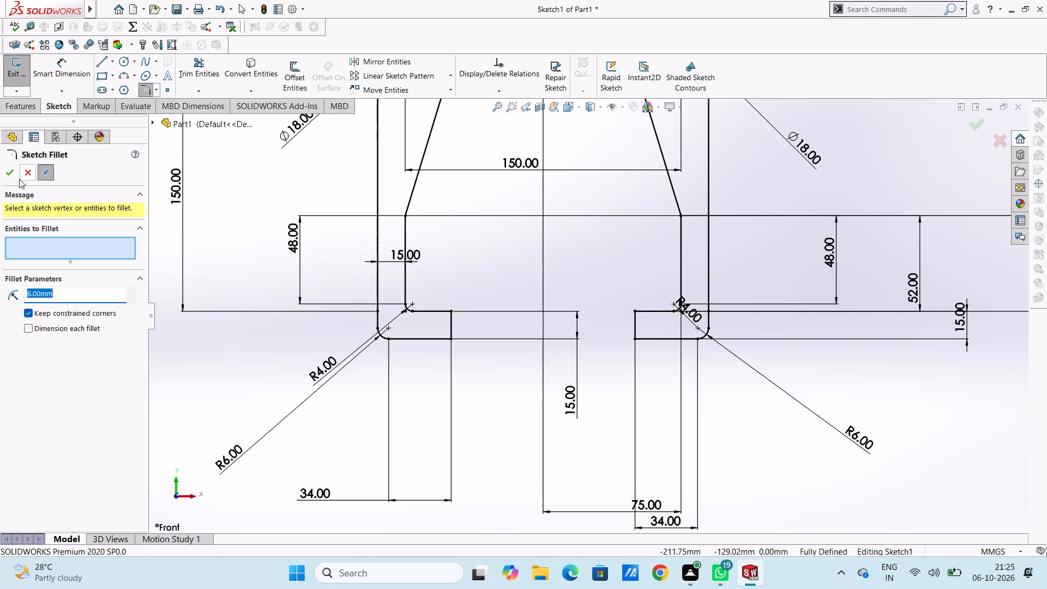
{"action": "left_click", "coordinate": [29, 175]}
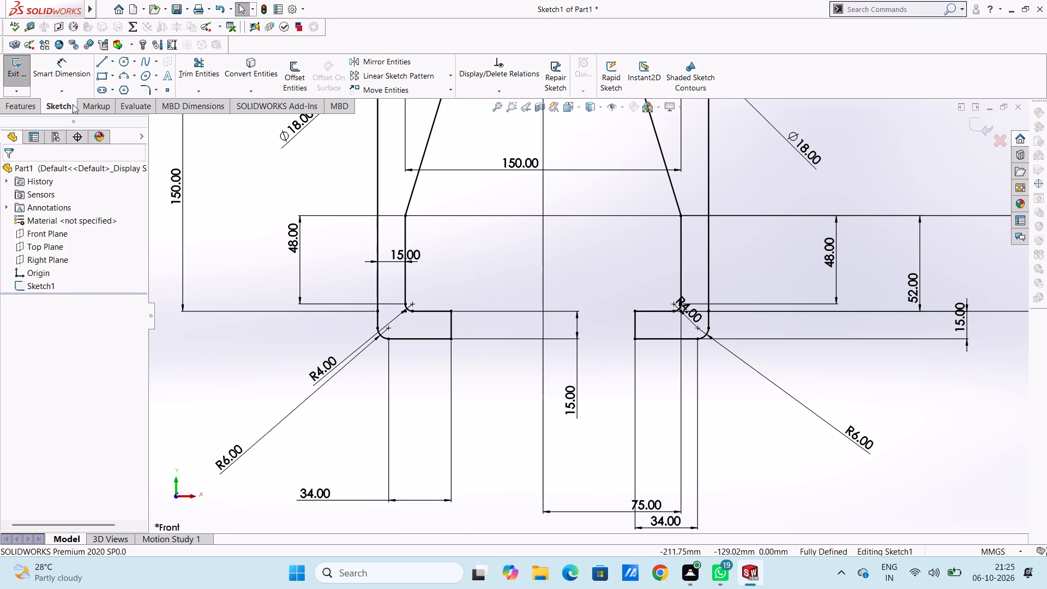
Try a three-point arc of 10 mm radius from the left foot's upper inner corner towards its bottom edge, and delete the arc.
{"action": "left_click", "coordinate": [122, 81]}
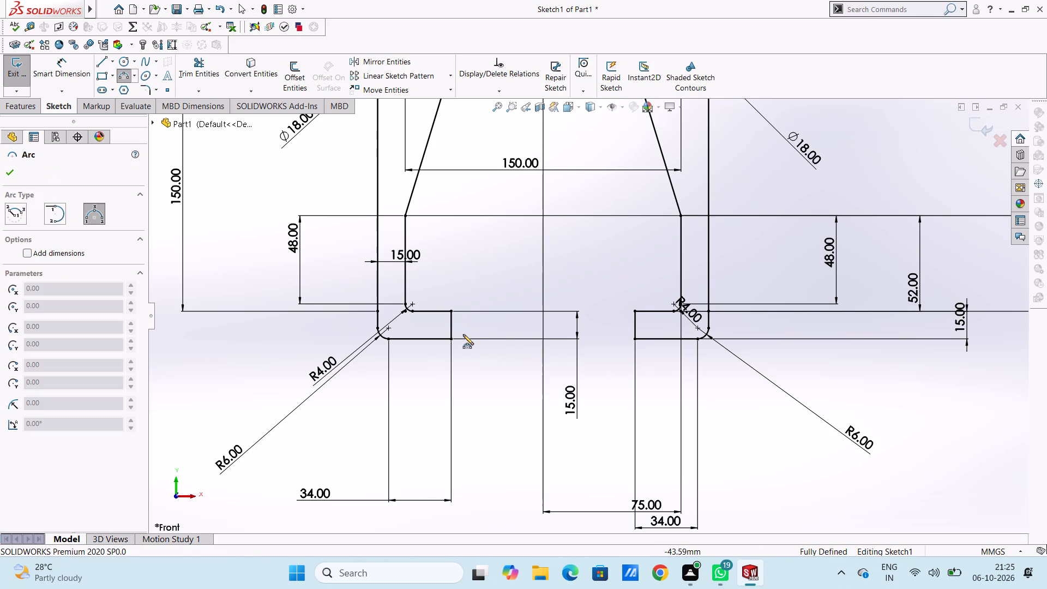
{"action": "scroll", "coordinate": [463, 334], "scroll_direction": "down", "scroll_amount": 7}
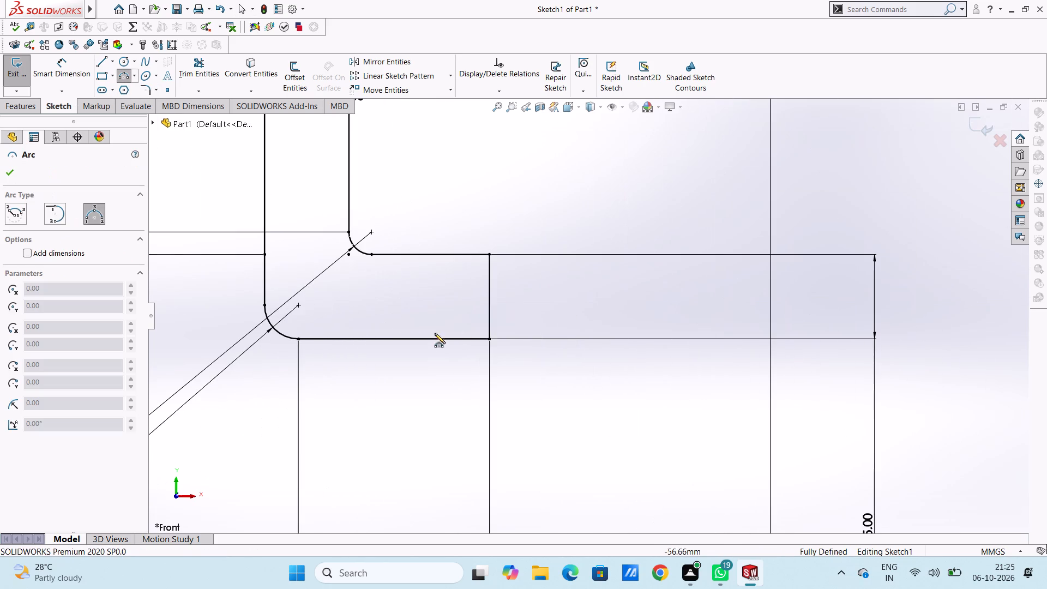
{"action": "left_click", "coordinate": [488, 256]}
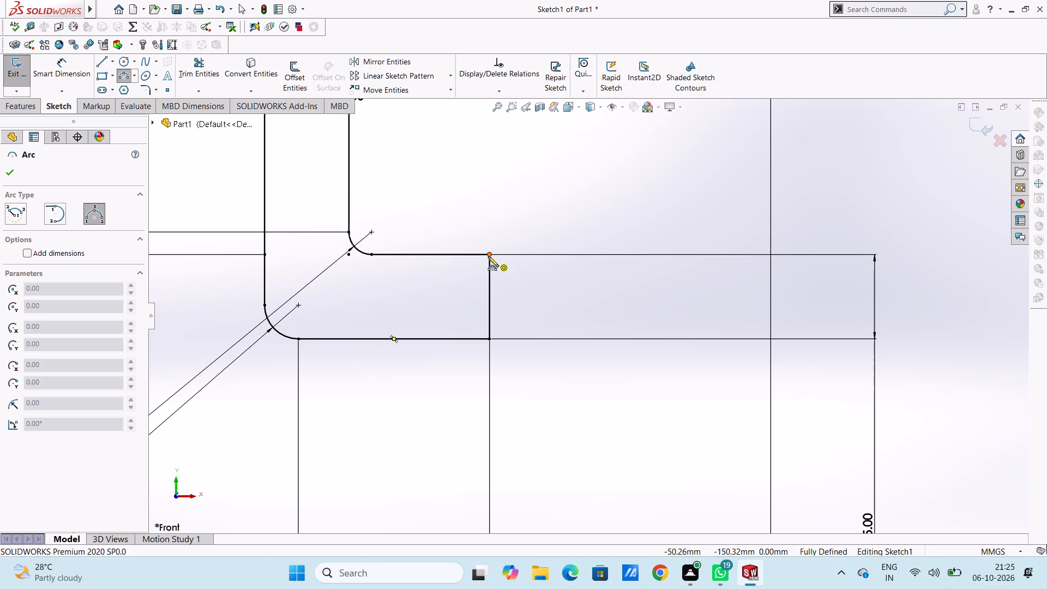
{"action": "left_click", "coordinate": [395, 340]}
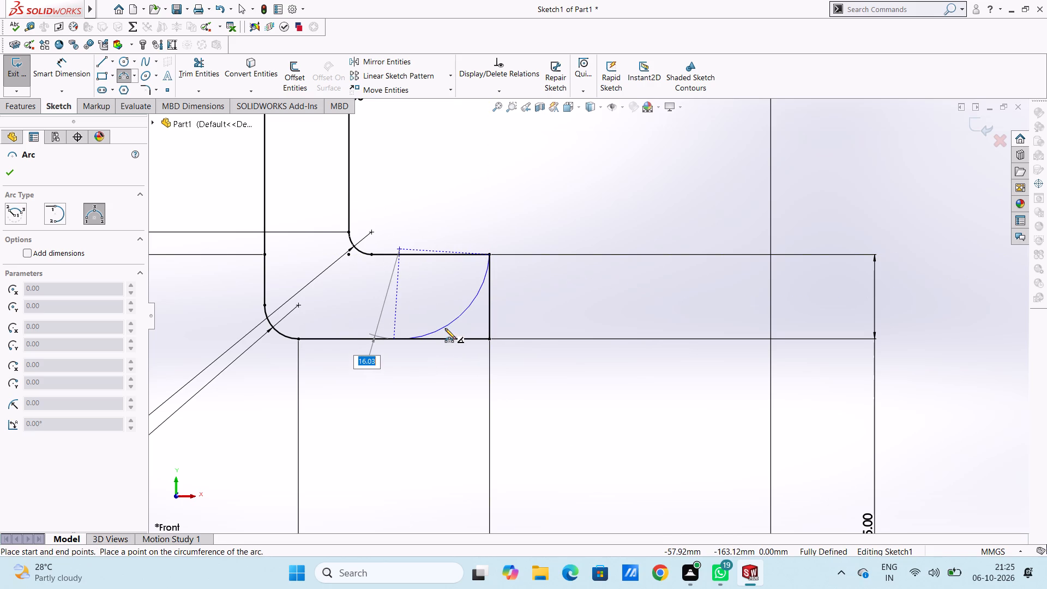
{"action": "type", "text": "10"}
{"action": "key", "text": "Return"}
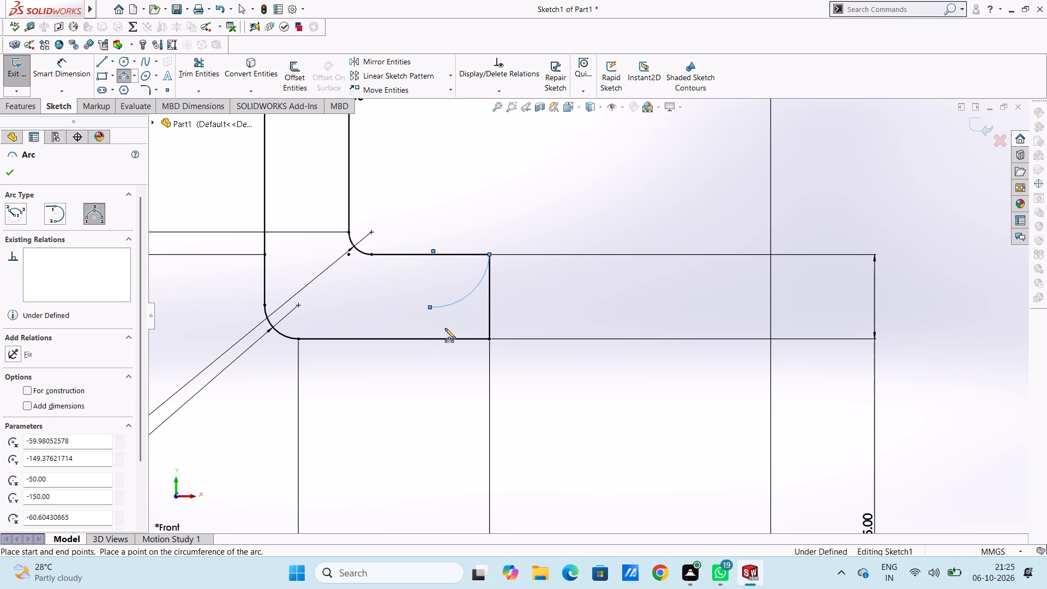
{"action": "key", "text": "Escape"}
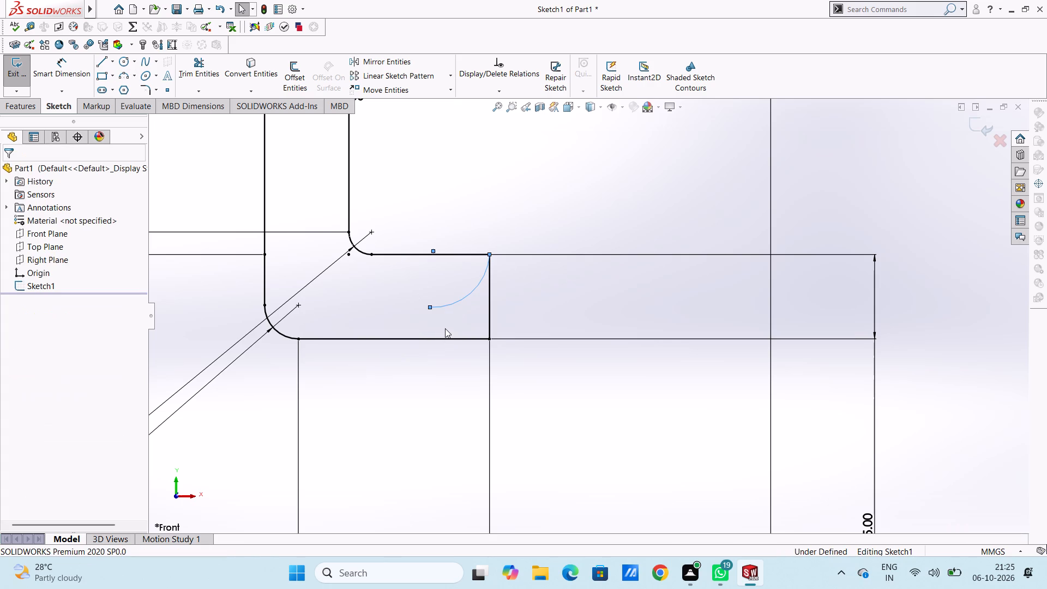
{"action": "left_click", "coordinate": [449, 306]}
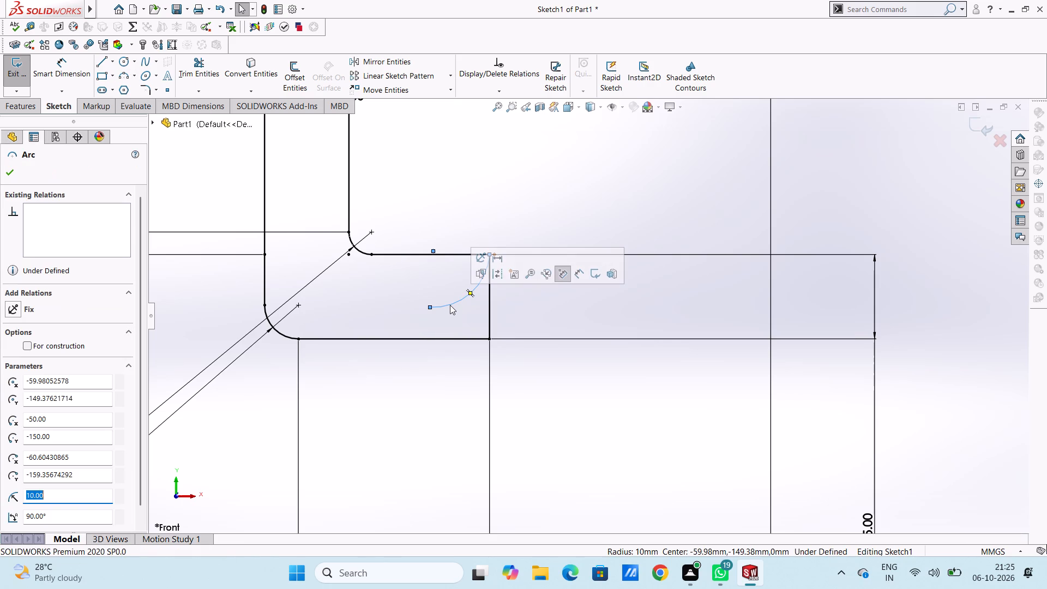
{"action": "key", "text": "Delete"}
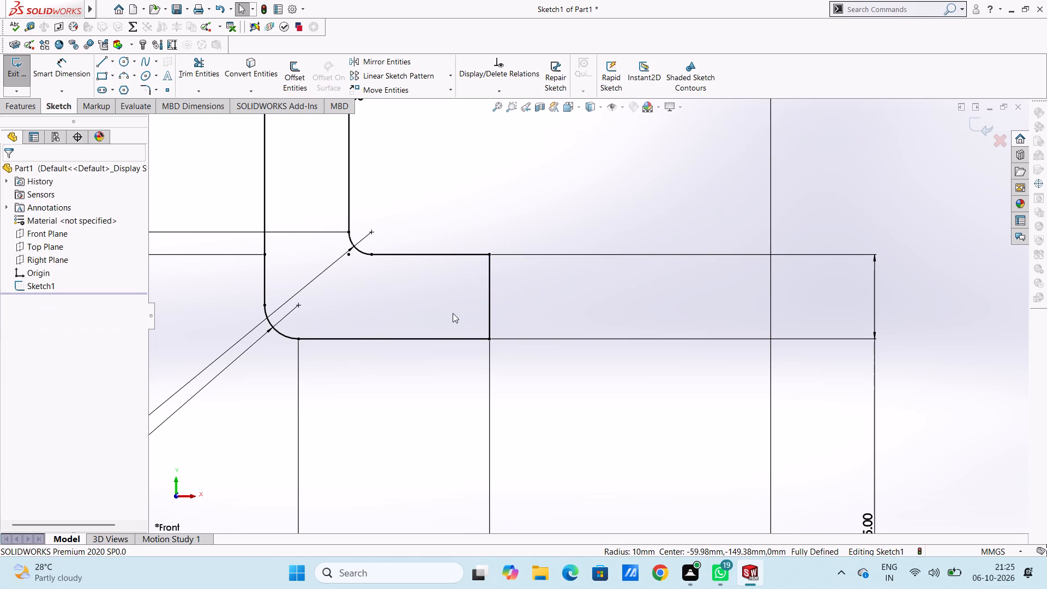
Apply 10 mm sketch fillets to the lower inward-facing corners of the left and right feet.
{"action": "scroll", "coordinate": [453, 313], "scroll_direction": "up", "scroll_amount": 10}
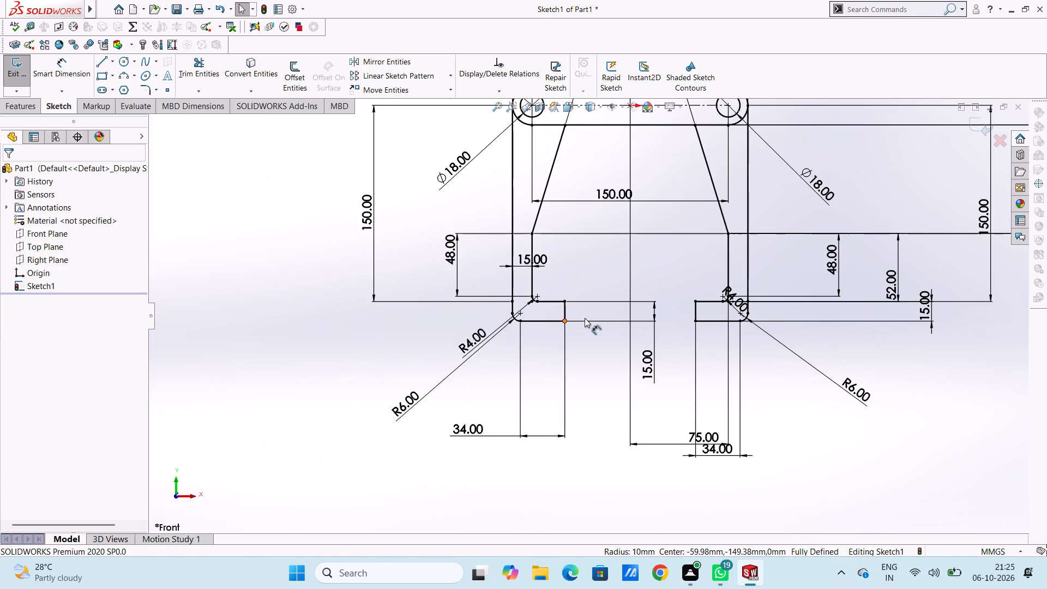
{"action": "scroll", "coordinate": [621, 323], "scroll_direction": "down", "scroll_amount": 3}
{"action": "left_click", "coordinate": [147, 90]}
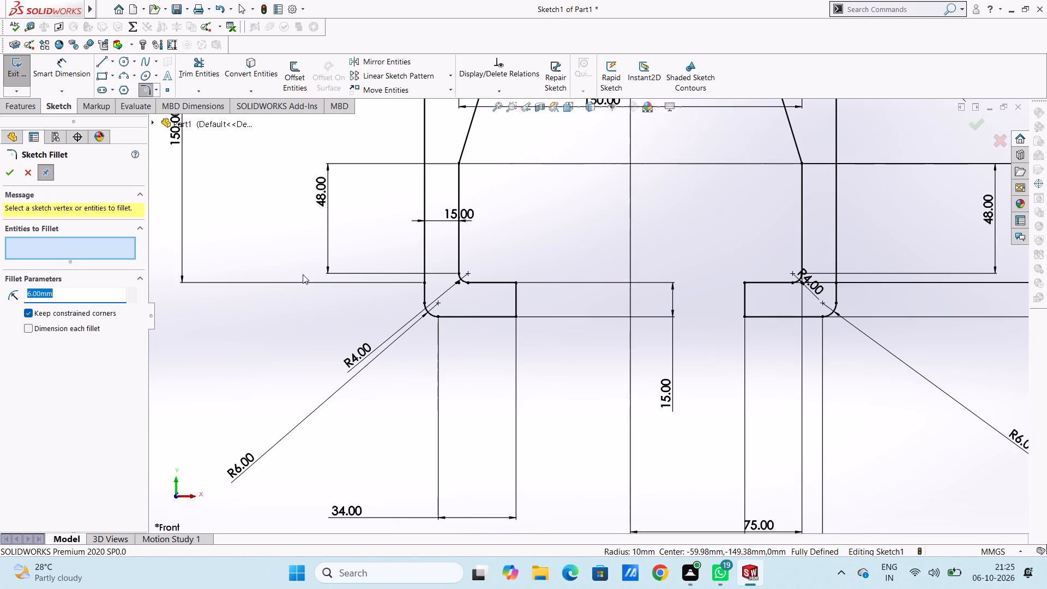
{"action": "type", "text": "10"}
{"action": "key", "text": "Return"}
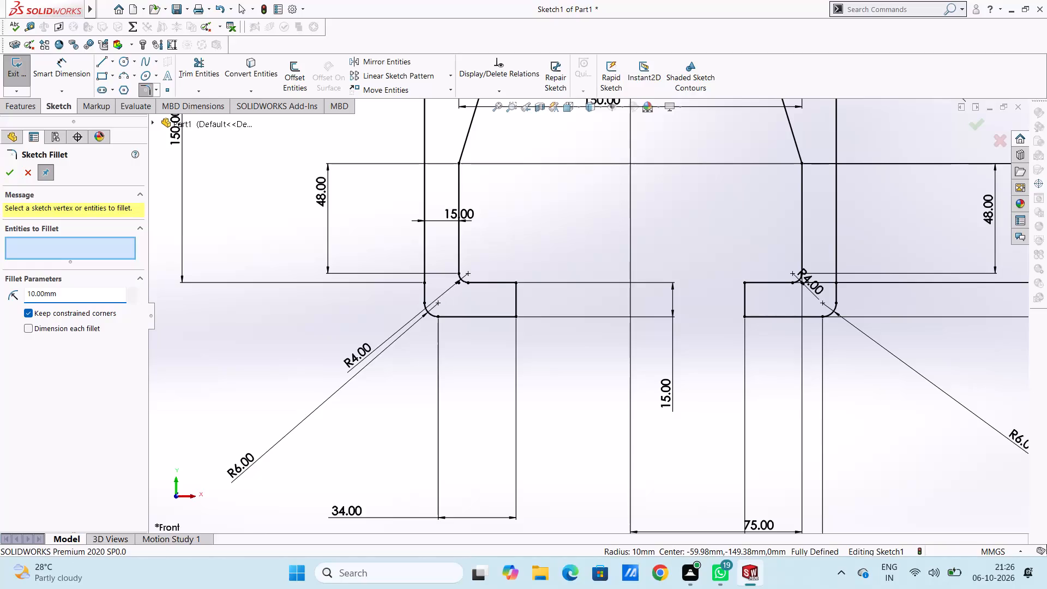
{"action": "left_click", "coordinate": [515, 315]}
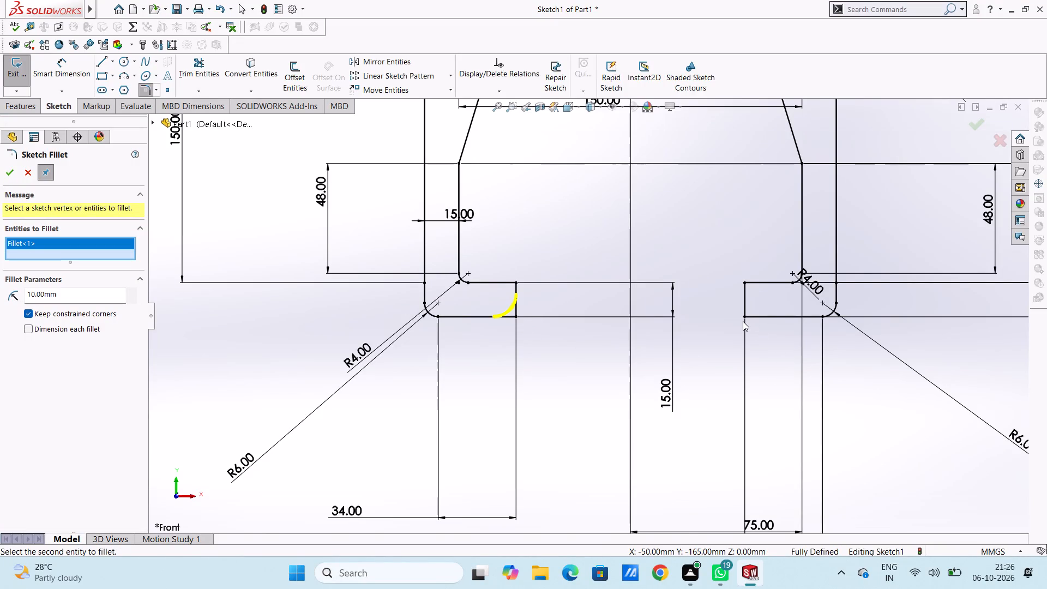
{"action": "left_click", "coordinate": [743, 320]}
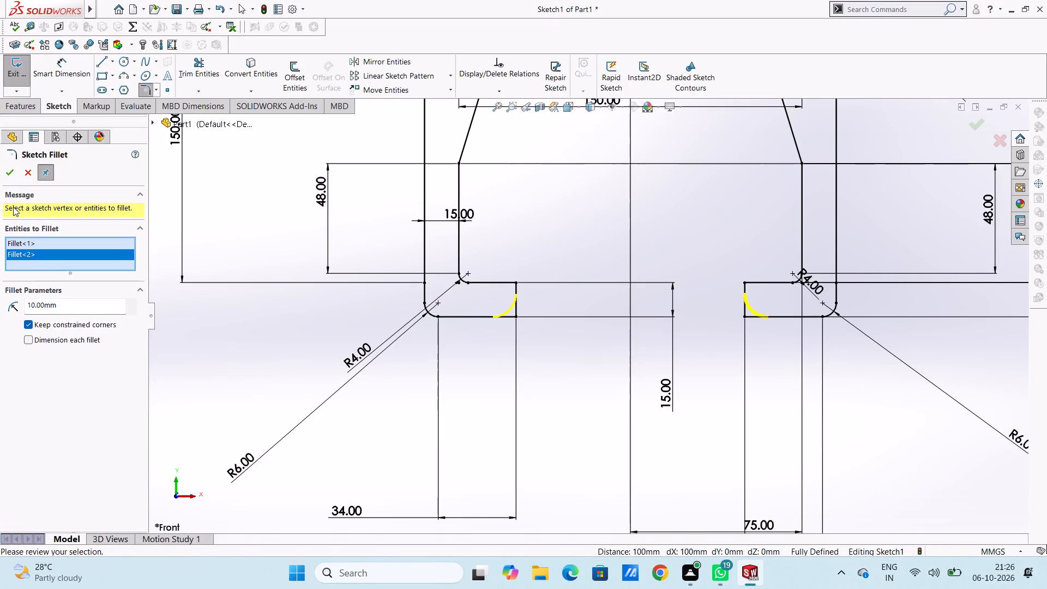
{"action": "left_click", "coordinate": [9, 175]}
{"action": "left_click", "coordinate": [9, 175]}
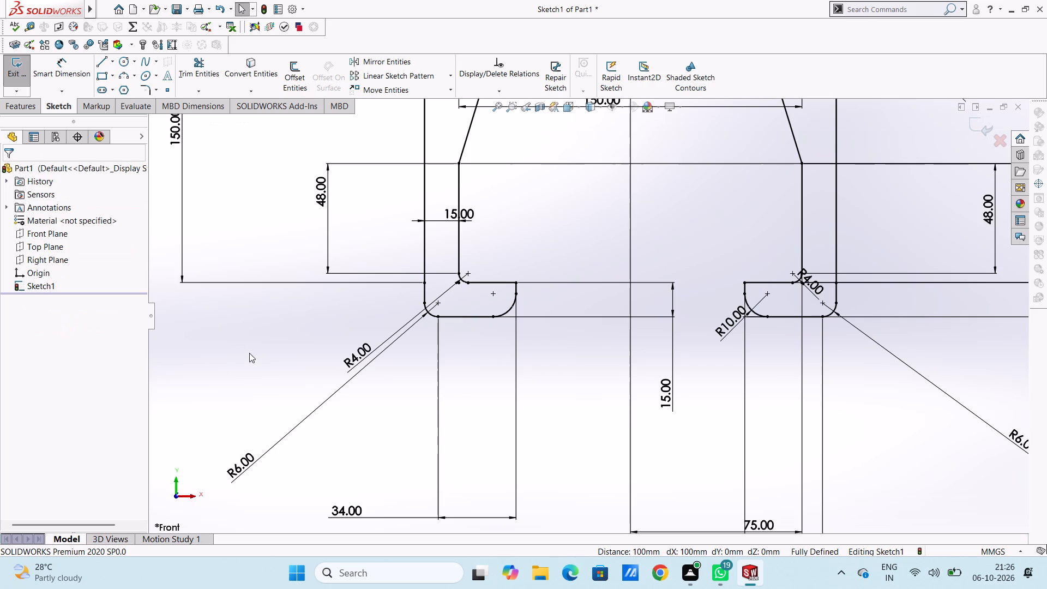
Examine the filleted feet and the overall sketch profile.
{"action": "scroll", "coordinate": [251, 356], "scroll_direction": "up", "scroll_amount": 3}
{"action": "scroll", "coordinate": [571, 314], "scroll_direction": "down", "scroll_amount": 3}
{"action": "scroll", "coordinate": [498, 298], "scroll_direction": "down", "scroll_amount": 4}
{"action": "scroll", "coordinate": [571, 285], "scroll_direction": "down", "scroll_amount": 4}
{"action": "scroll", "coordinate": [582, 314], "scroll_direction": "up", "scroll_amount": 5}
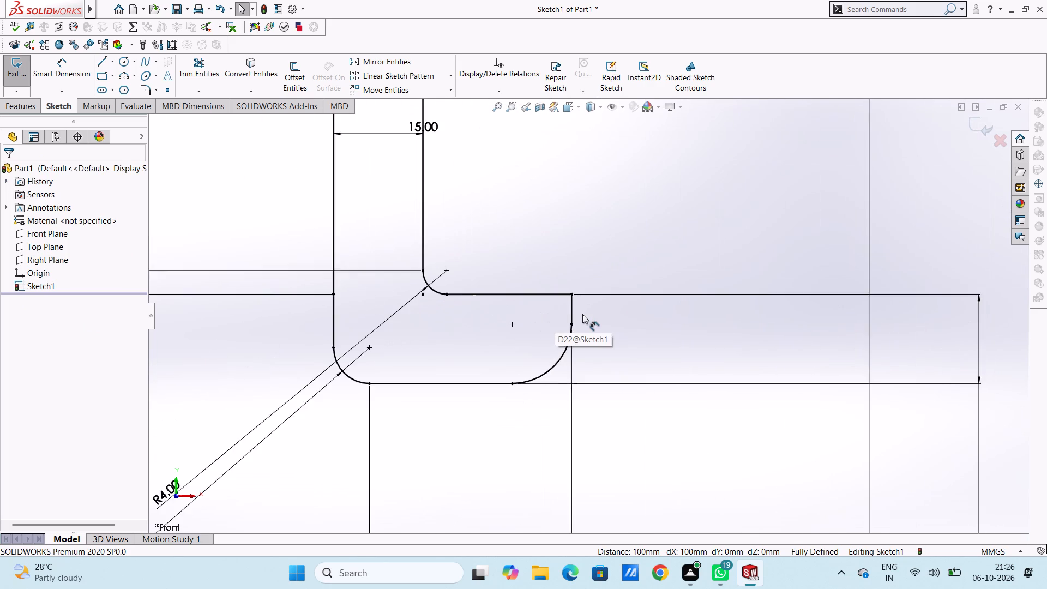
{"action": "scroll", "coordinate": [582, 314], "scroll_direction": "up", "scroll_amount": 18}
{"action": "scroll", "coordinate": [582, 314], "scroll_direction": "up", "scroll_amount": 3}
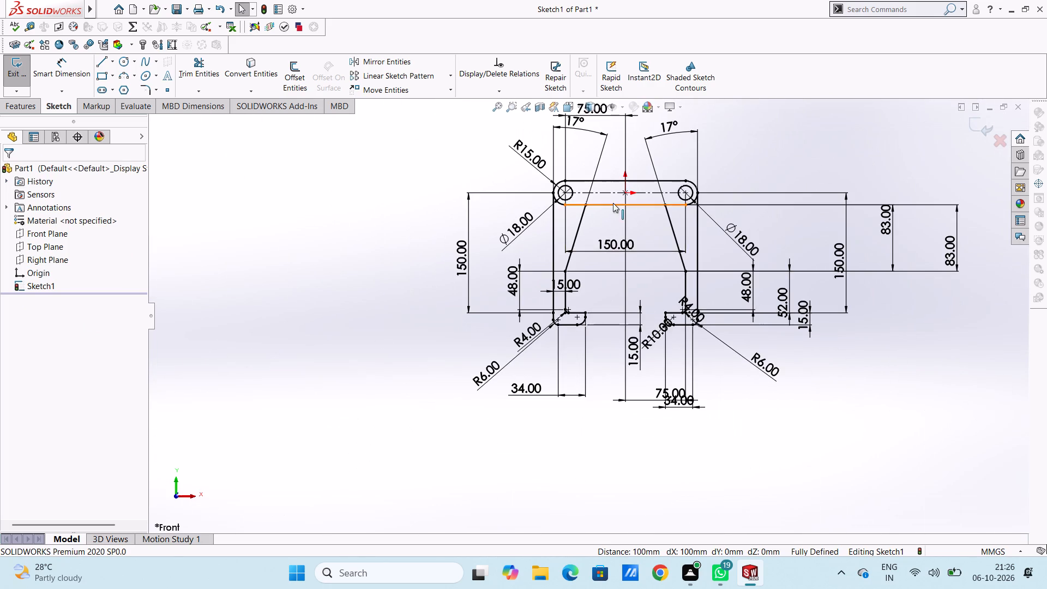
{"action": "scroll", "coordinate": [630, 185], "scroll_direction": "down", "scroll_amount": 3}
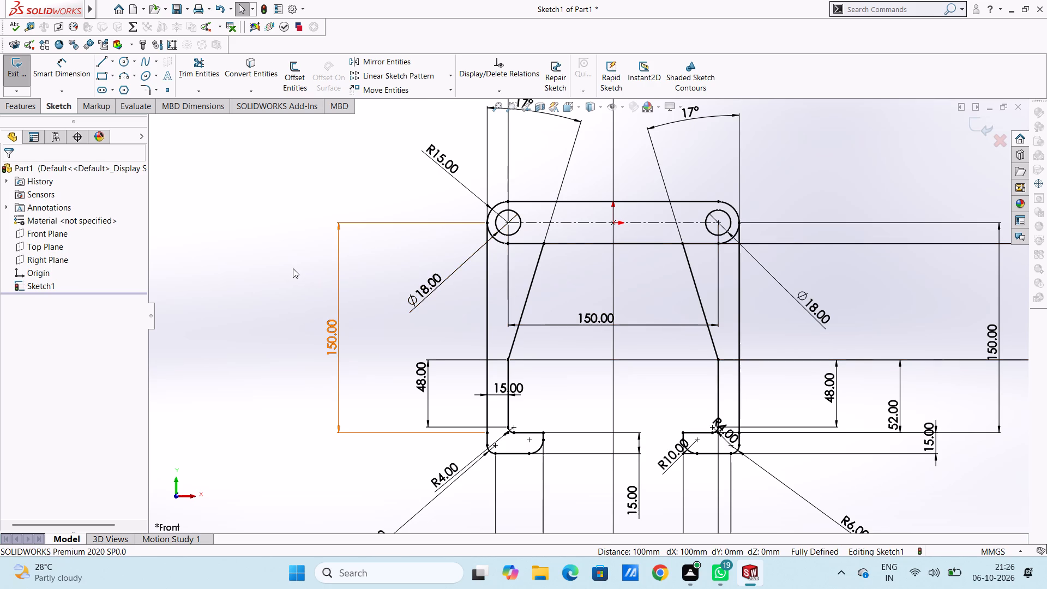
{"action": "middle_click_drag", "start_coordinate": [290, 267], "coordinate": [322, 302]}
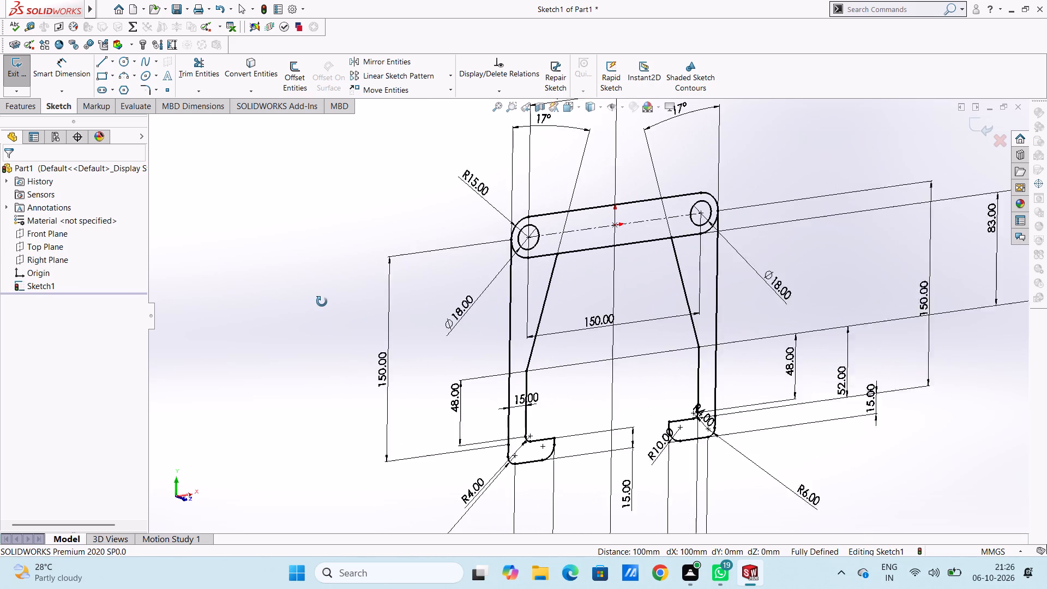
Extrude the slotted bar region and both leg regions of the sketch as a blind boss 30 mm deep.
{"action": "middle_click_drag", "start_coordinate": [322, 302], "coordinate": [321, 302]}
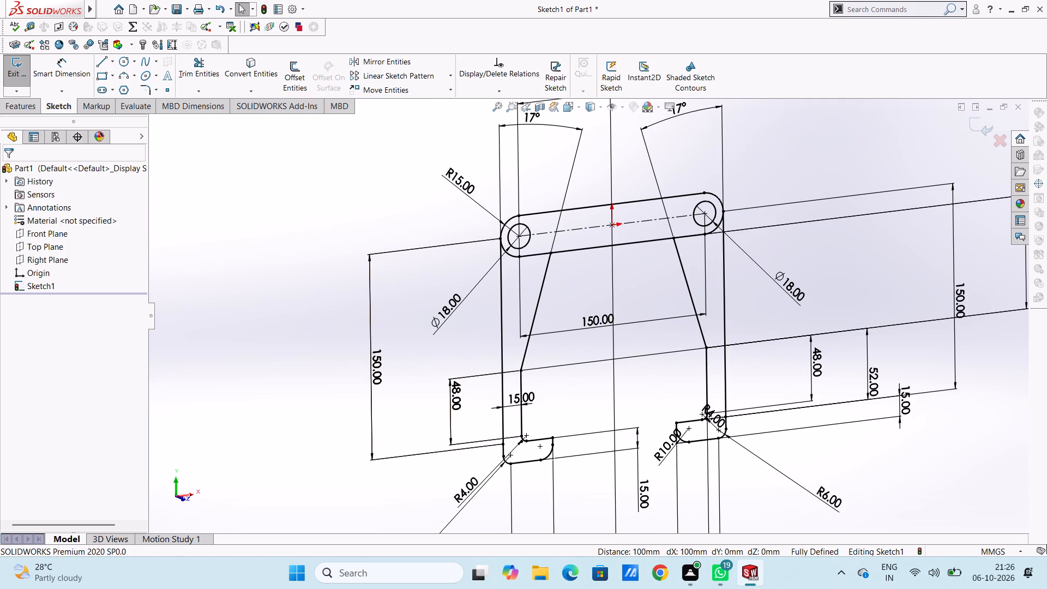
{"action": "left_click", "coordinate": [28, 105]}
{"action": "left_click", "coordinate": [17, 74]}
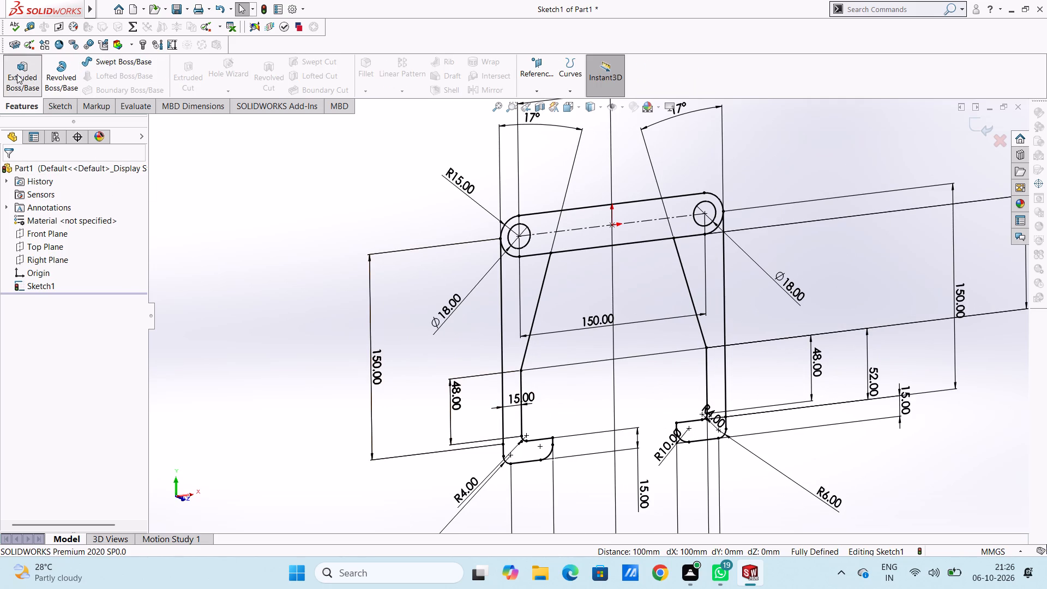
{"action": "left_click", "coordinate": [581, 224]}
{"action": "left_click", "coordinate": [515, 294]}
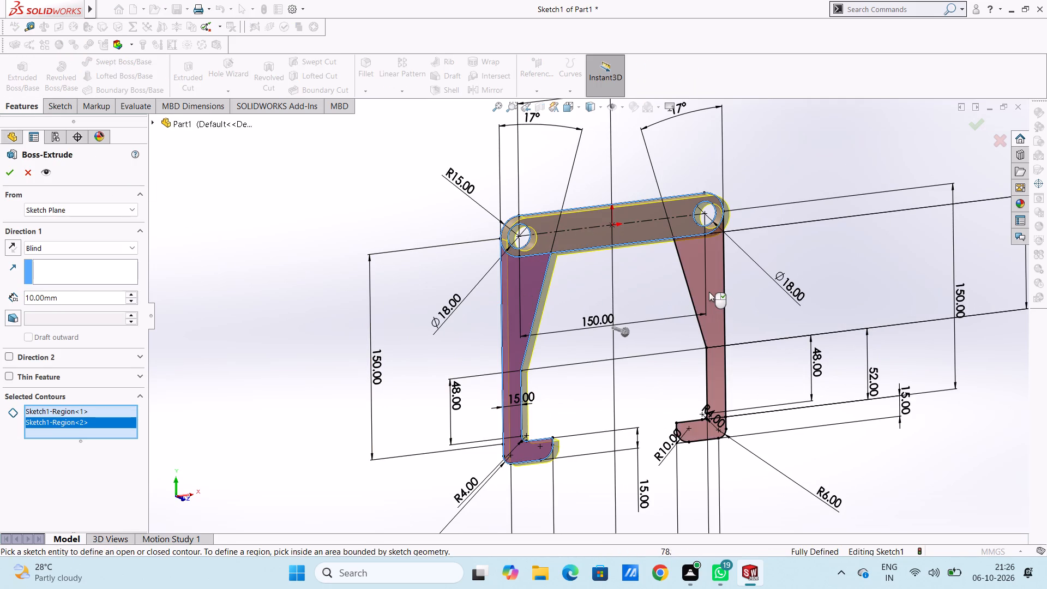
{"action": "left_click", "coordinate": [709, 292]}
{"action": "middle_click_drag", "start_coordinate": [318, 292], "coordinate": [332, 302]}
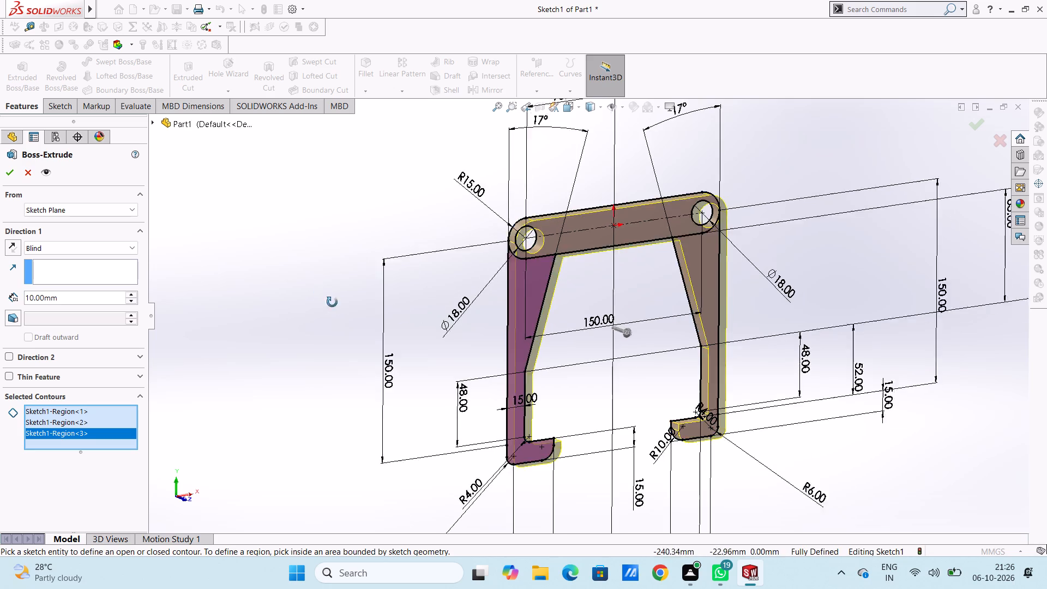
{"action": "middle_click_drag", "start_coordinate": [332, 302], "coordinate": [341, 311]}
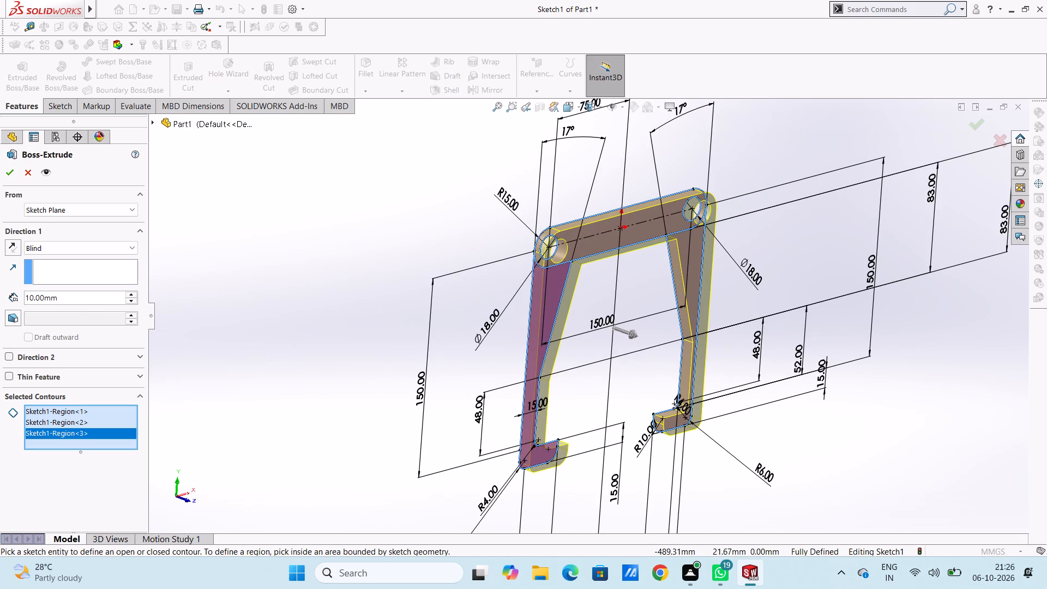
{"action": "double_click", "coordinate": [86, 297]}
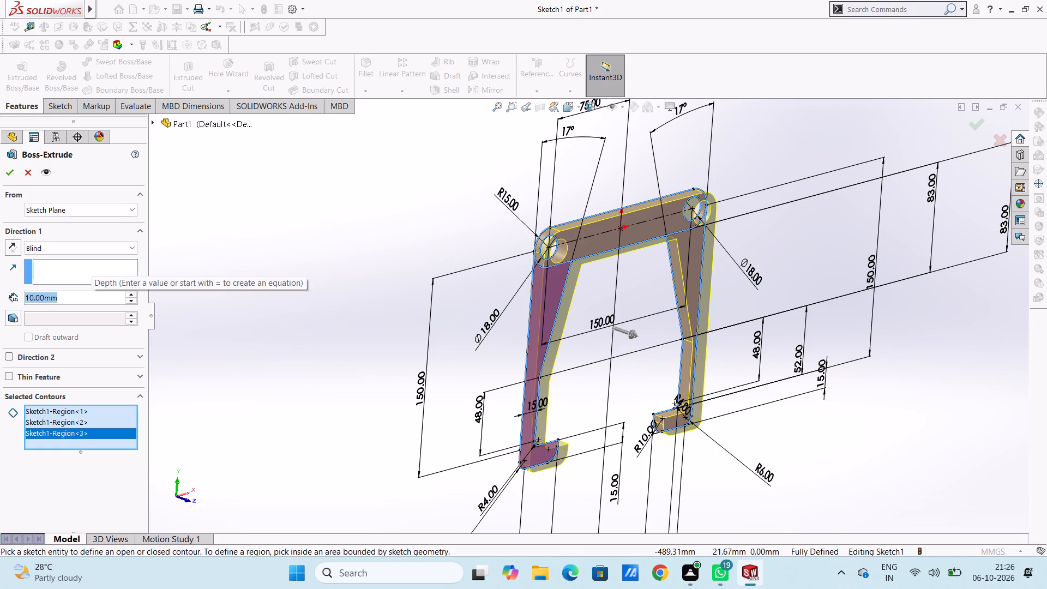
{"action": "type", "text": "20"}
{"action": "key", "text": "Return"}
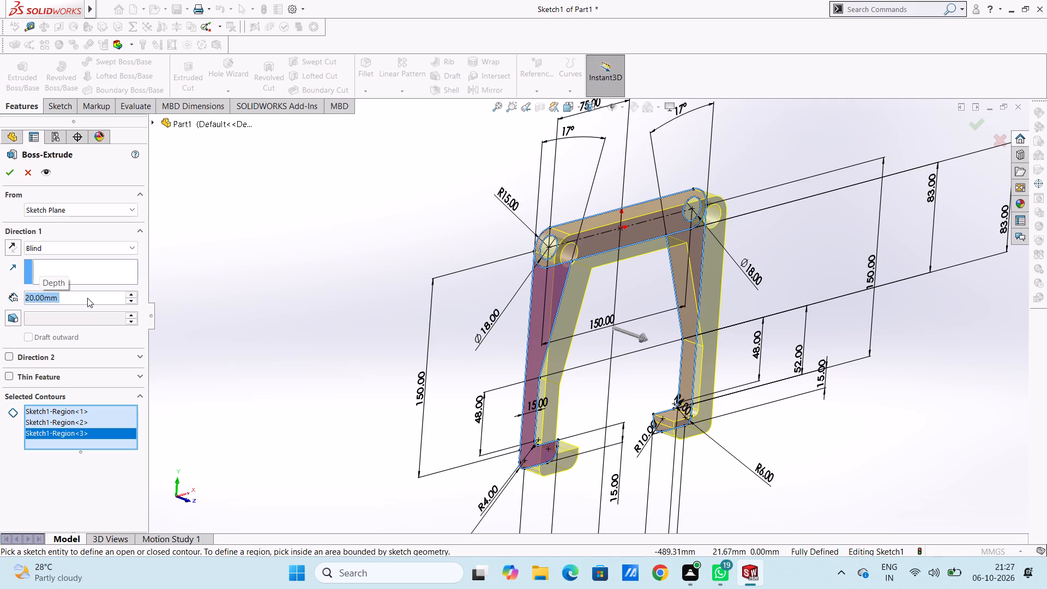
{"action": "type", "text": "25"}
{"action": "key", "text": "Return"}
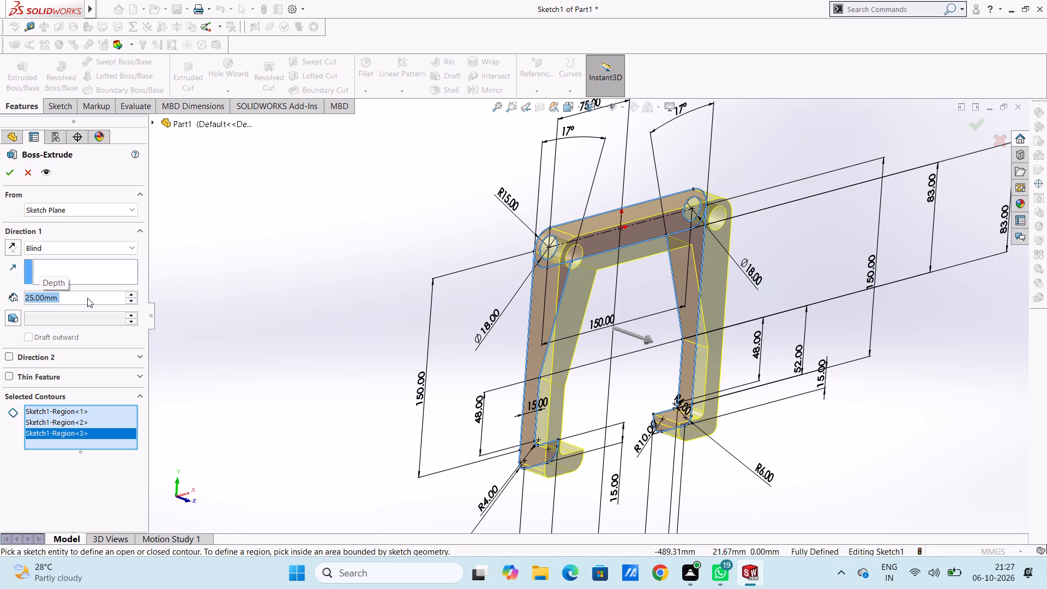
{"action": "type", "text": "30"}
{"action": "key", "text": "Return"}
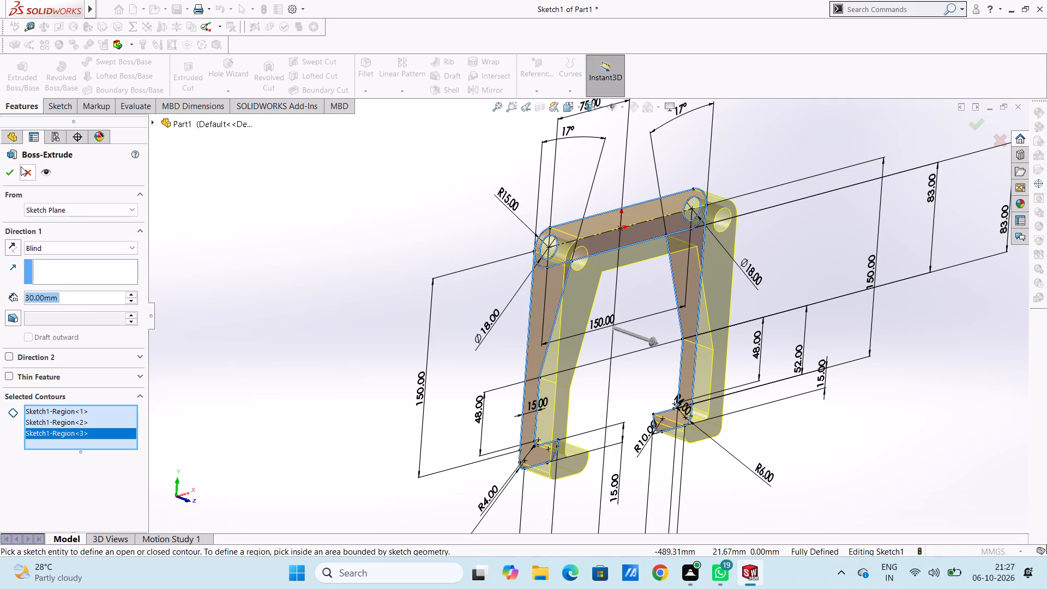
{"action": "left_click", "coordinate": [14, 173]}
{"action": "left_click", "coordinate": [270, 287]}
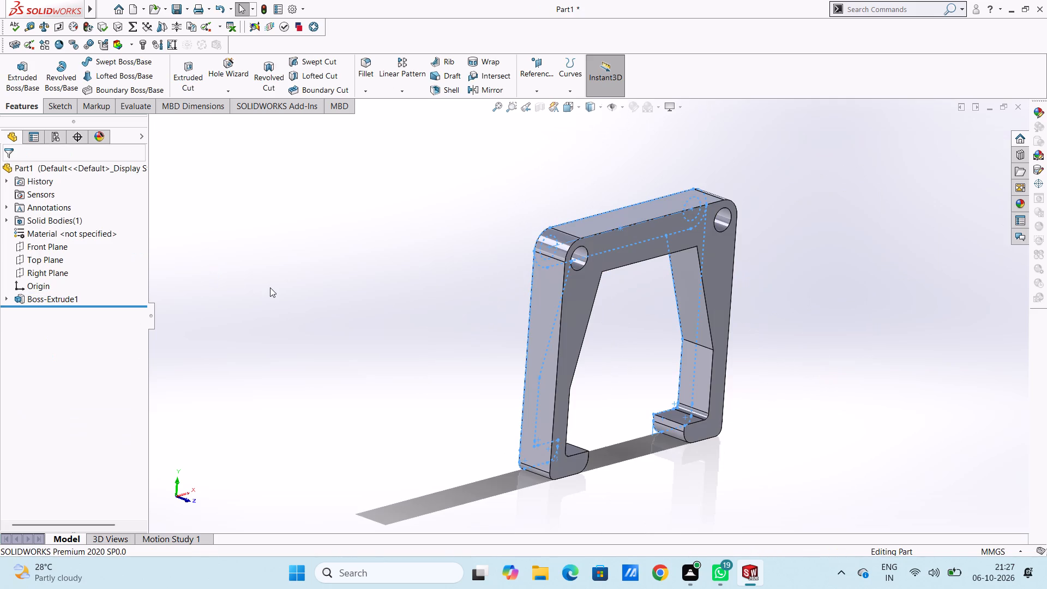
Start a new sketch on the front face of the extruded body, oriented to the Front view.
{"action": "middle_click_drag", "start_coordinate": [298, 293], "coordinate": [249, 287]}
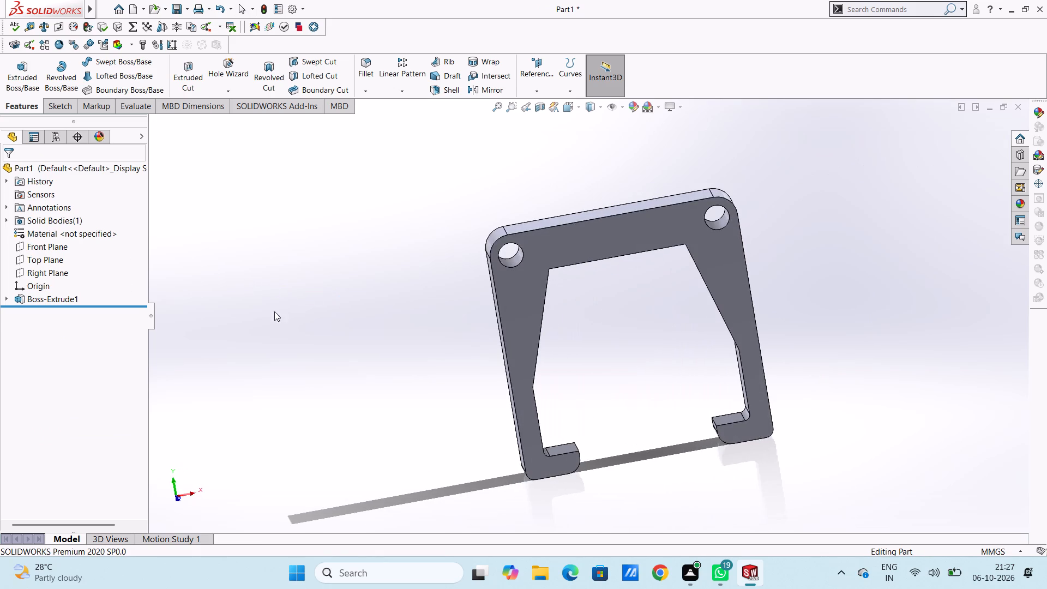
{"action": "middle_click_drag", "start_coordinate": [283, 313], "coordinate": [281, 280]}
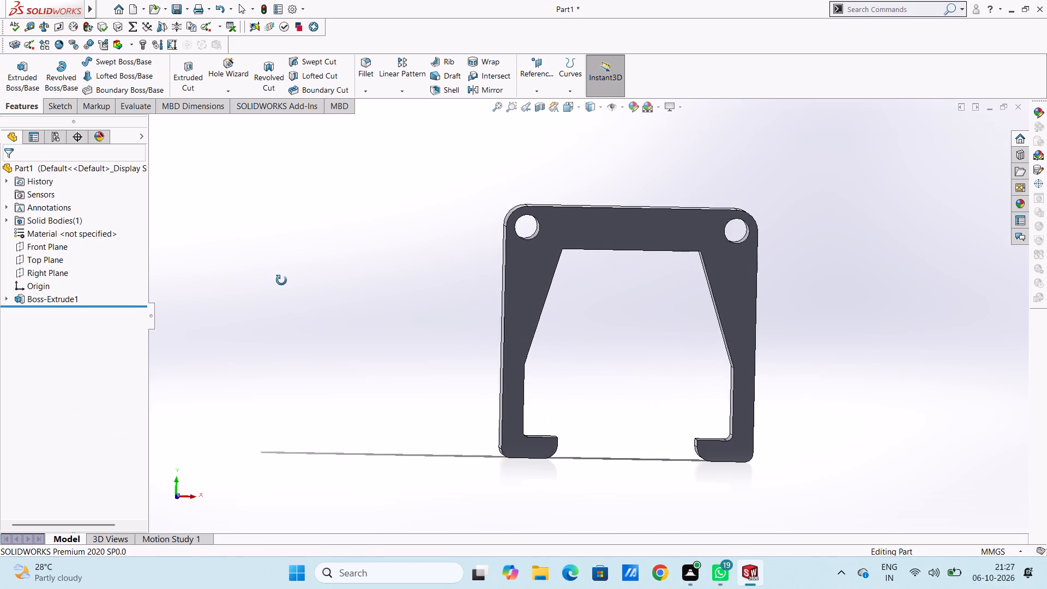
{"action": "middle_click_drag", "start_coordinate": [281, 280], "coordinate": [279, 259]}
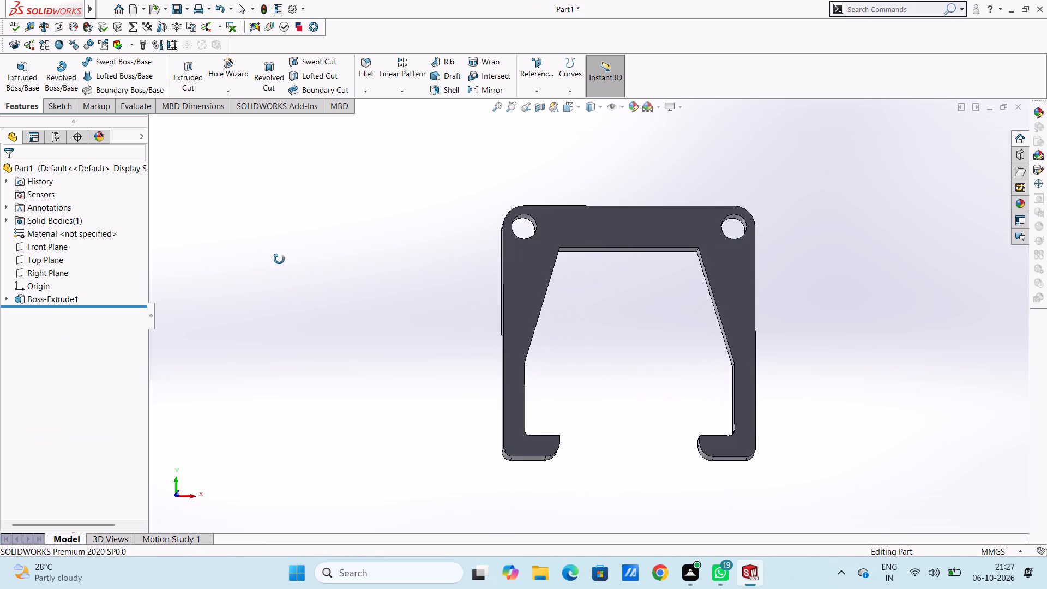
{"action": "middle_click_drag", "start_coordinate": [279, 259], "coordinate": [274, 271]}
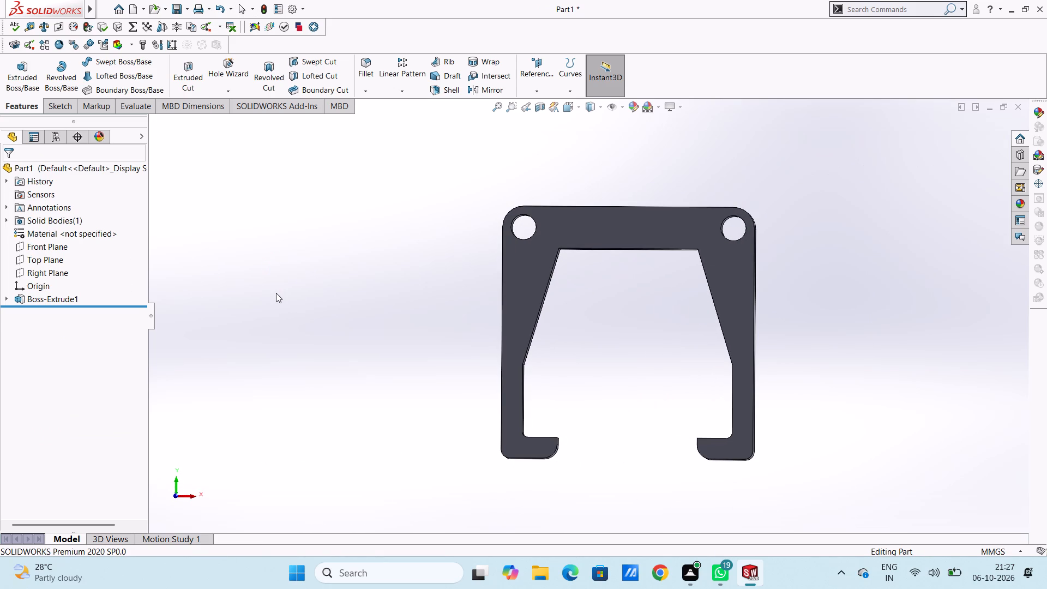
{"action": "key", "text": "ctrl+1"}
{"action": "scroll", "coordinate": [276, 293], "scroll_direction": "up", "scroll_amount": 2}
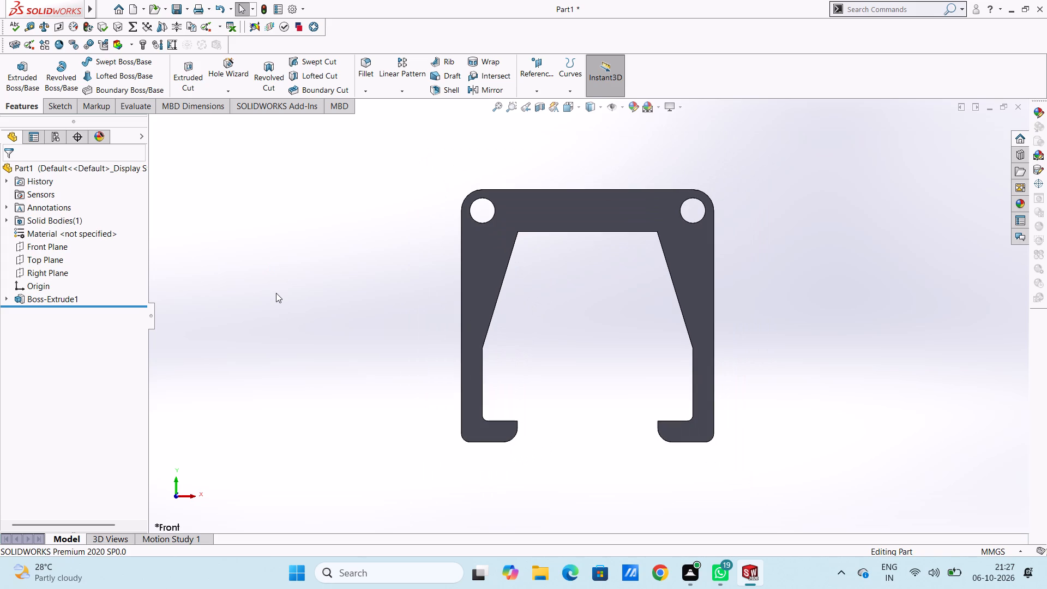
{"action": "scroll", "coordinate": [615, 202], "scroll_direction": "down", "scroll_amount": 1}
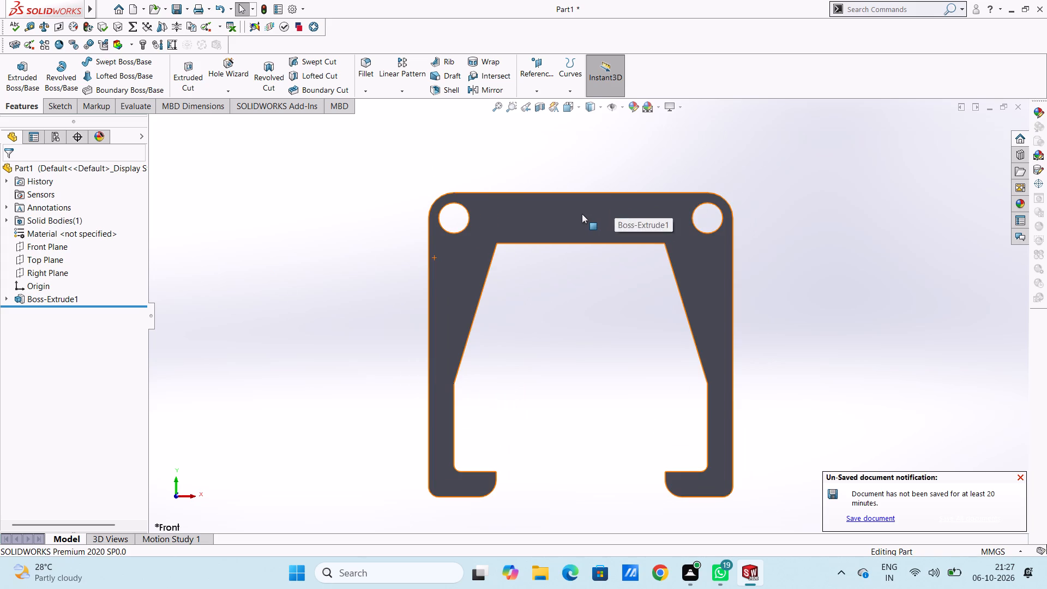
{"action": "left_click", "coordinate": [582, 214]}
{"action": "left_click", "coordinate": [629, 181]}
{"action": "left_click", "coordinate": [522, 173]}
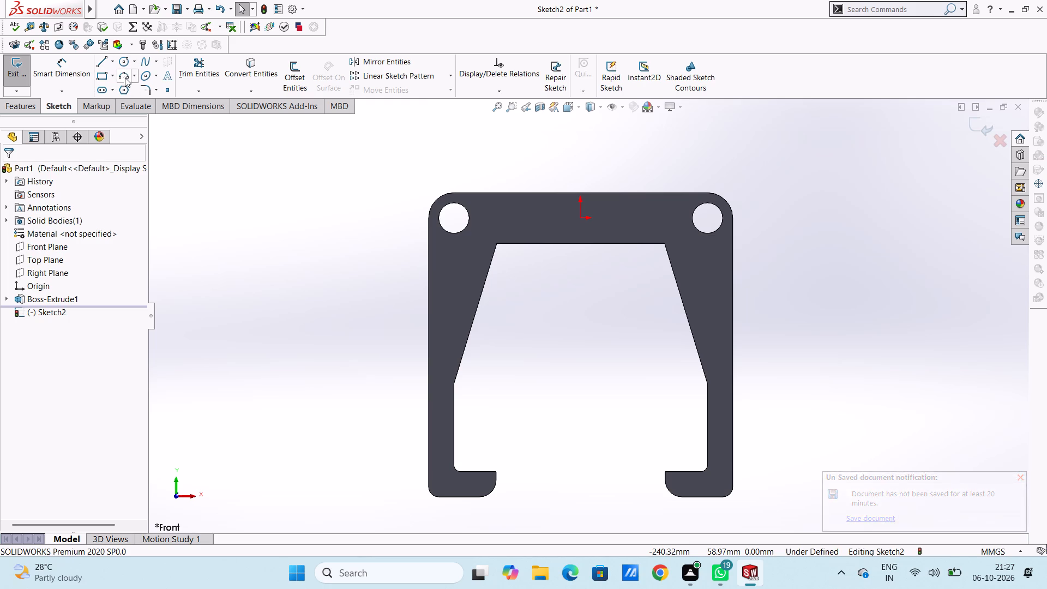
Sketch a straight slot 30 mm wide from the left hole's centre to the right hole's centre.
{"action": "left_click", "coordinate": [104, 91]}
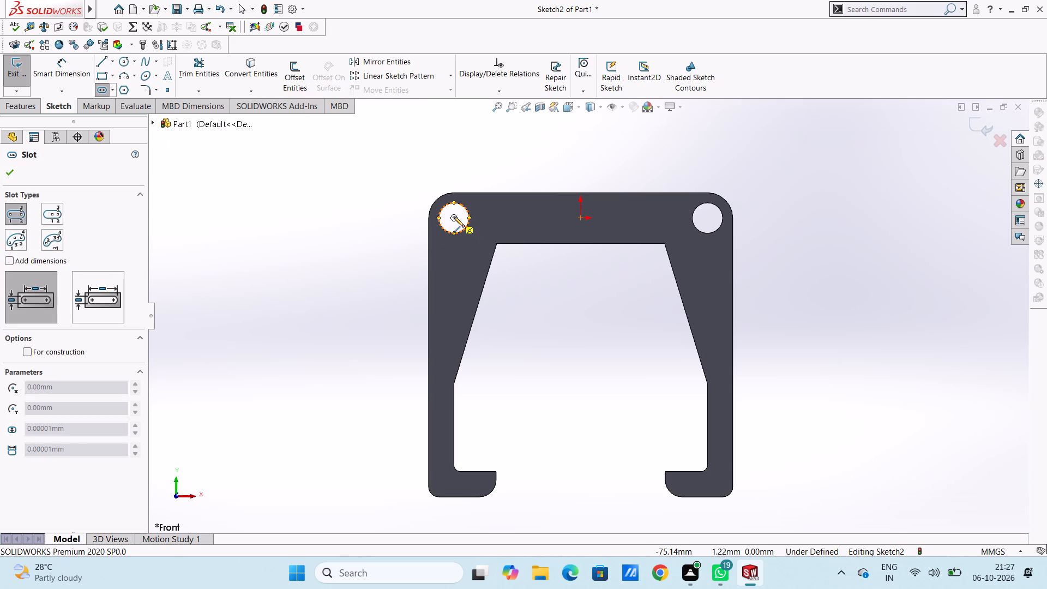
{"action": "left_click", "coordinate": [454, 217]}
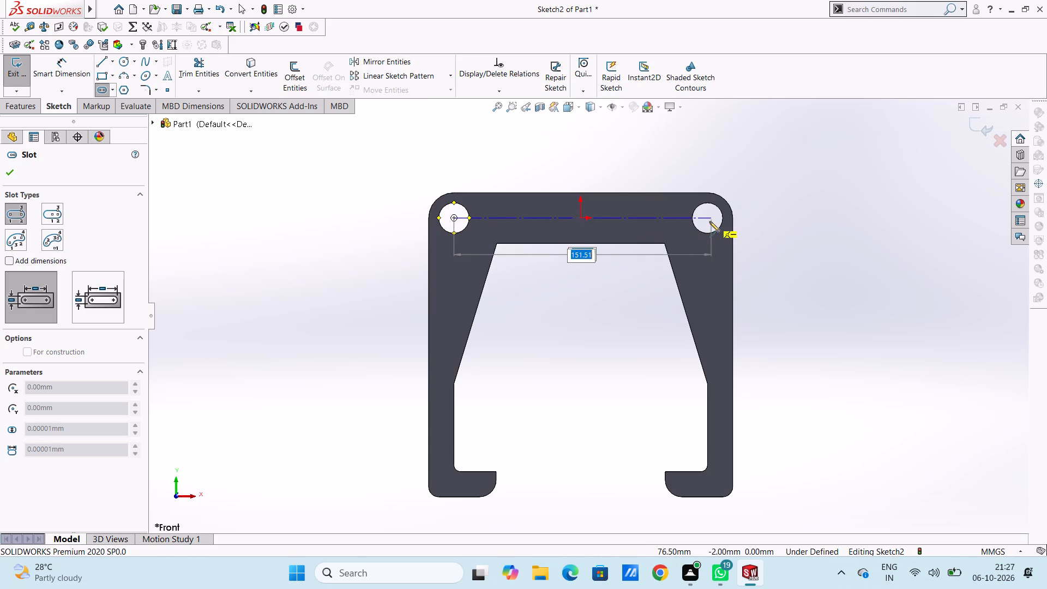
{"action": "left_click", "coordinate": [707, 219]}
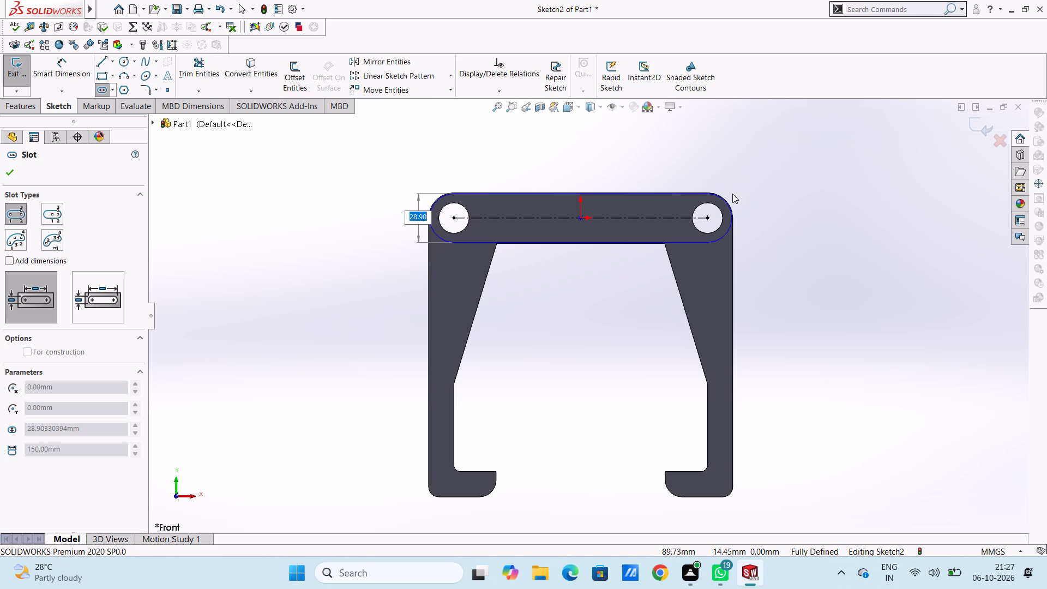
{"action": "type", "text": "30"}
{"action": "key", "text": "Return"}
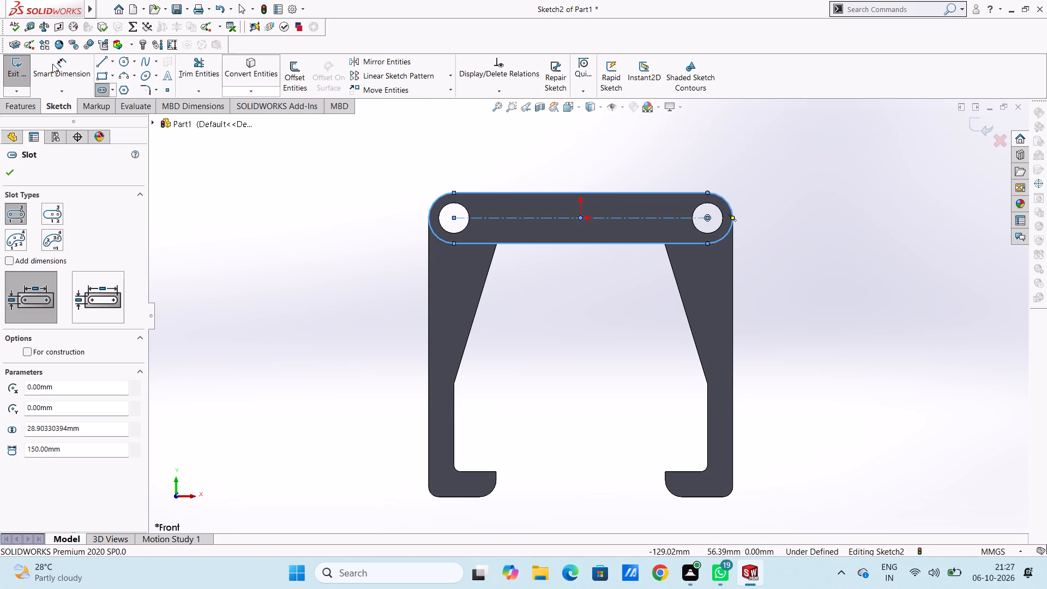
{"action": "left_click", "coordinate": [10, 170]}
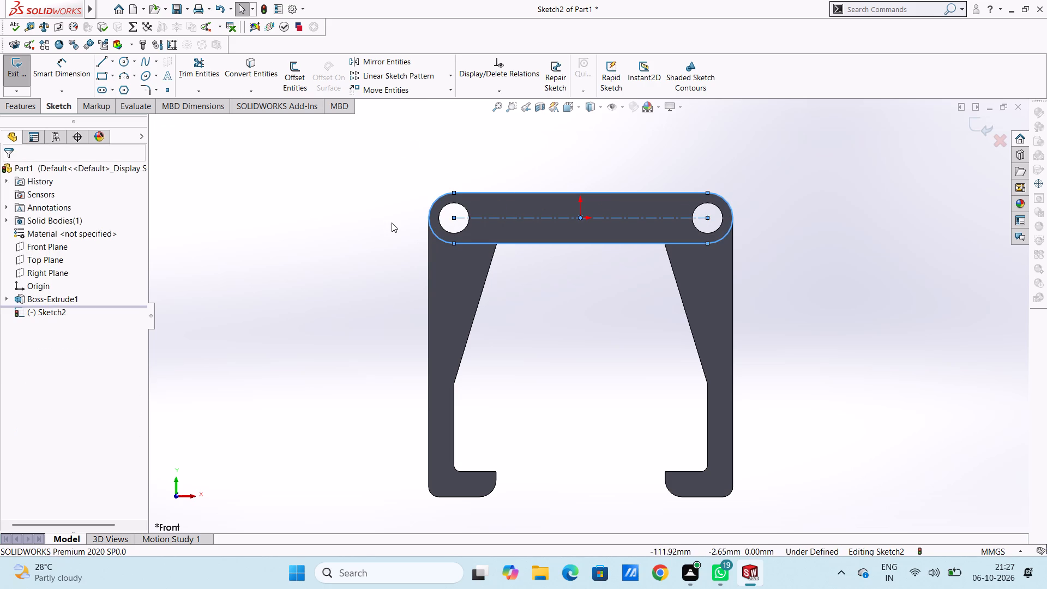
{"action": "left_click", "coordinate": [392, 223]}
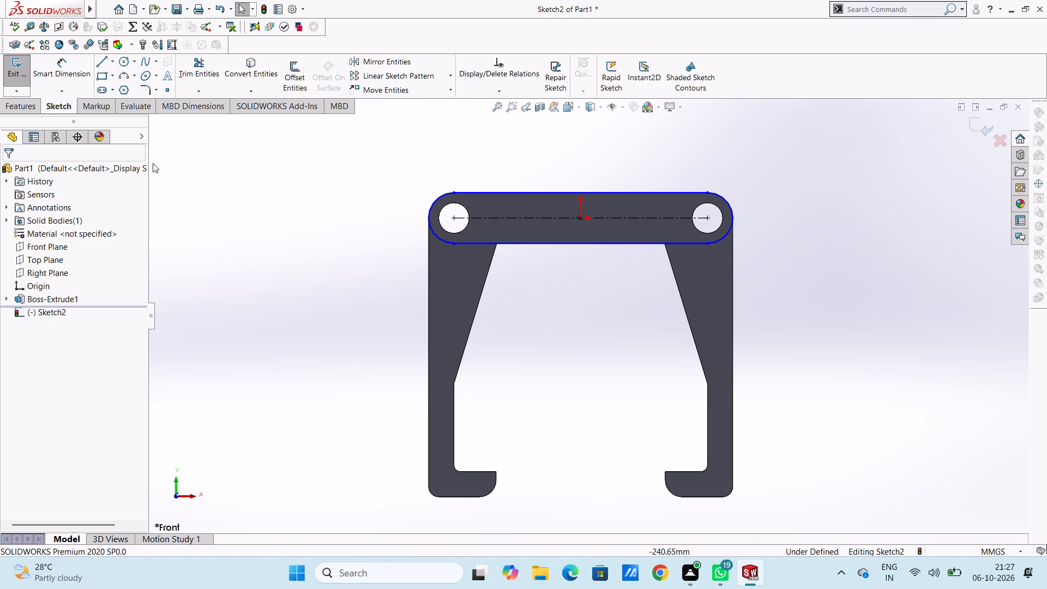
Draw 9 mm radius circles centred on both slot ends, coinciding with the edges of the existing holes.
{"action": "left_click", "coordinate": [123, 61]}
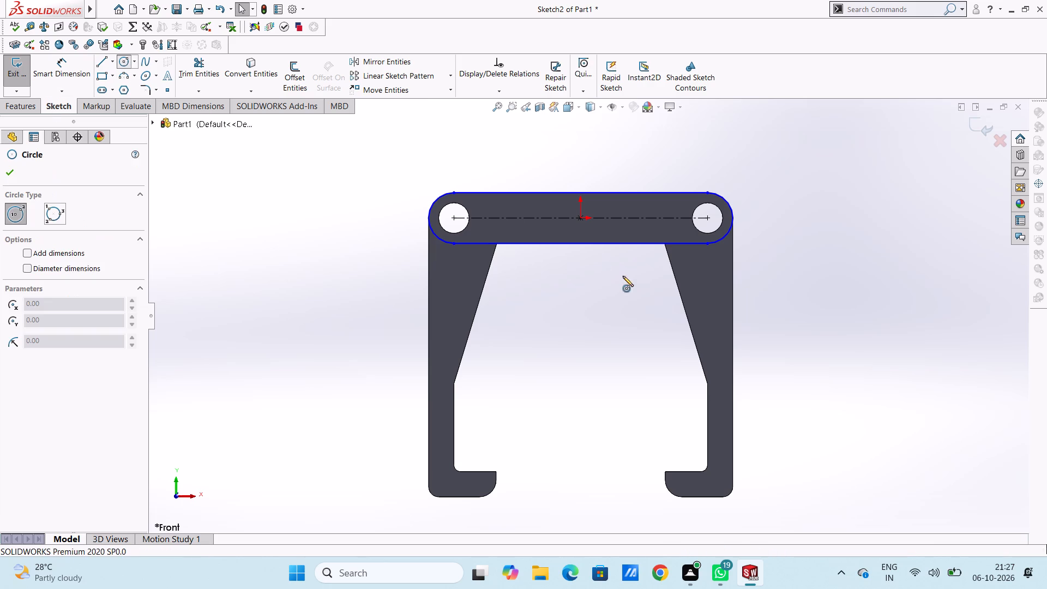
{"action": "scroll", "coordinate": [575, 251], "scroll_direction": "down", "scroll_amount": 3}
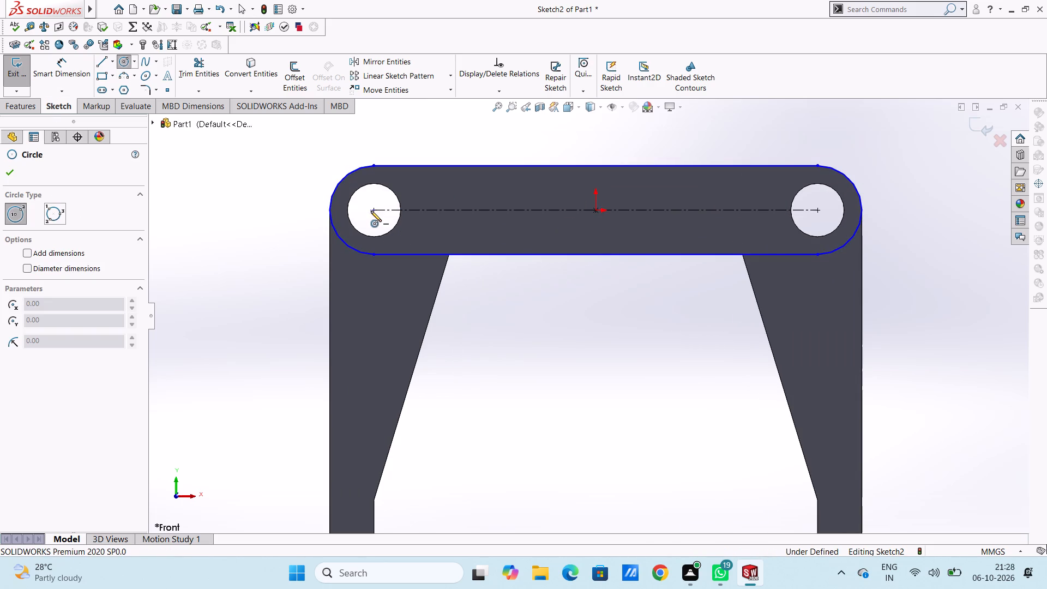
{"action": "left_click", "coordinate": [372, 211]}
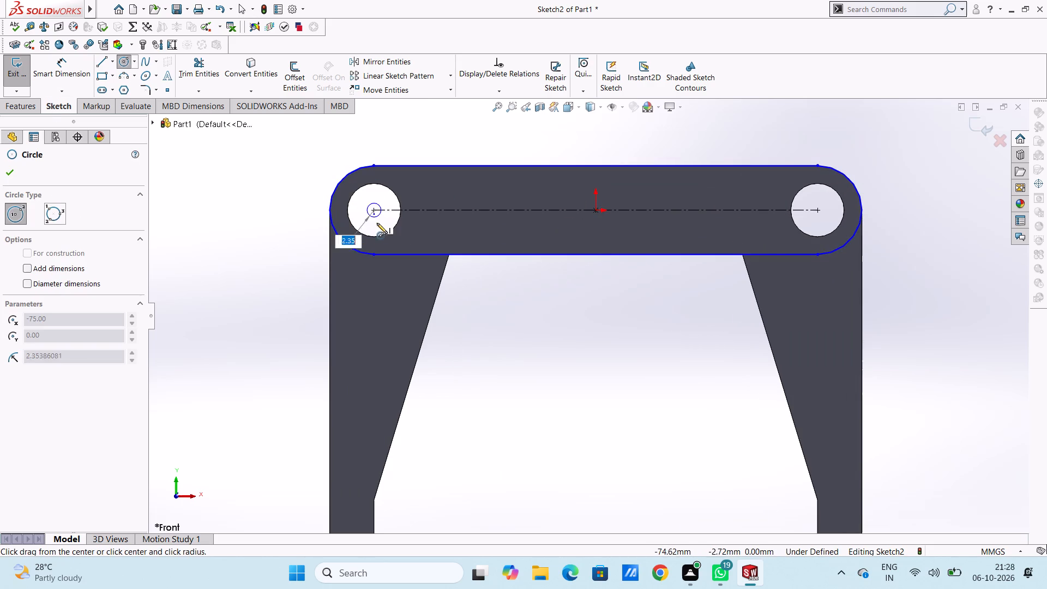
{"action": "left_click", "coordinate": [382, 233]}
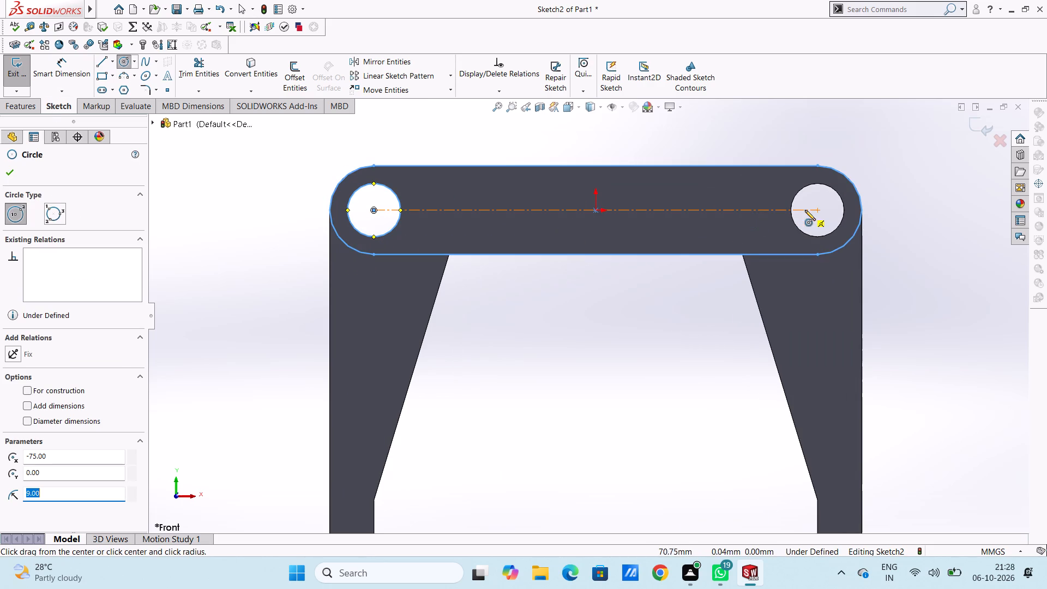
{"action": "left_click", "coordinate": [818, 210]}
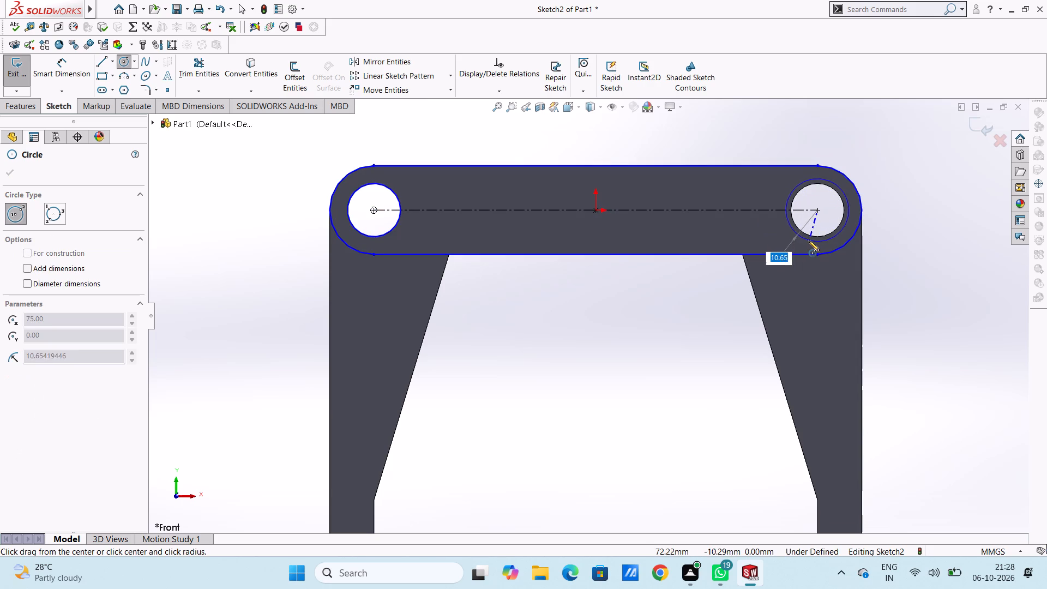
{"action": "left_click", "coordinate": [809, 237]}
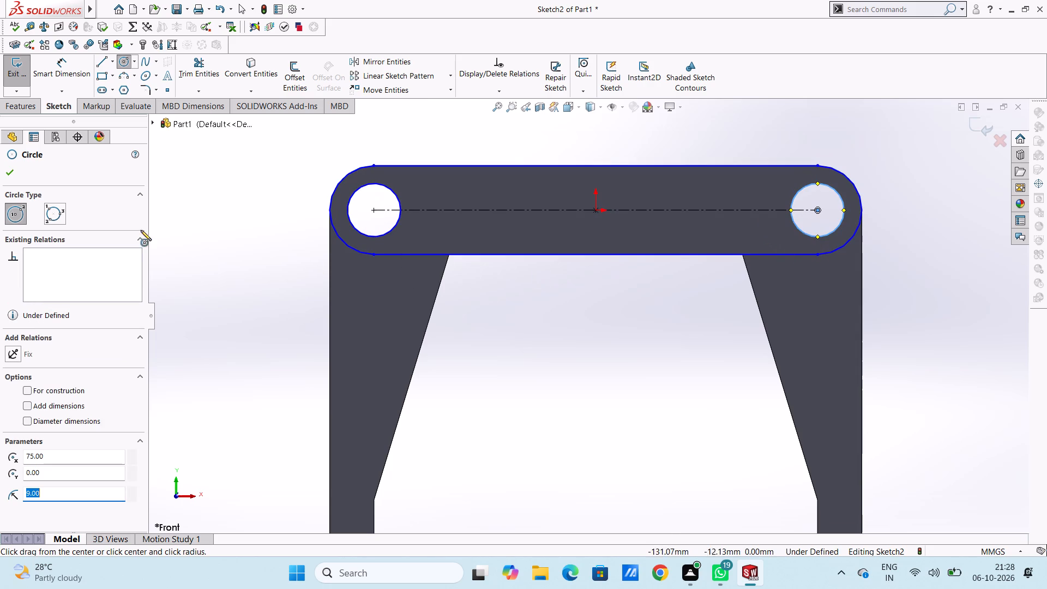
{"action": "left_click", "coordinate": [15, 176]}
Dimension the left circle's diameter, placing the dimension outside the left leg.
{"action": "scroll", "coordinate": [321, 225], "scroll_direction": "up", "scroll_amount": 4}
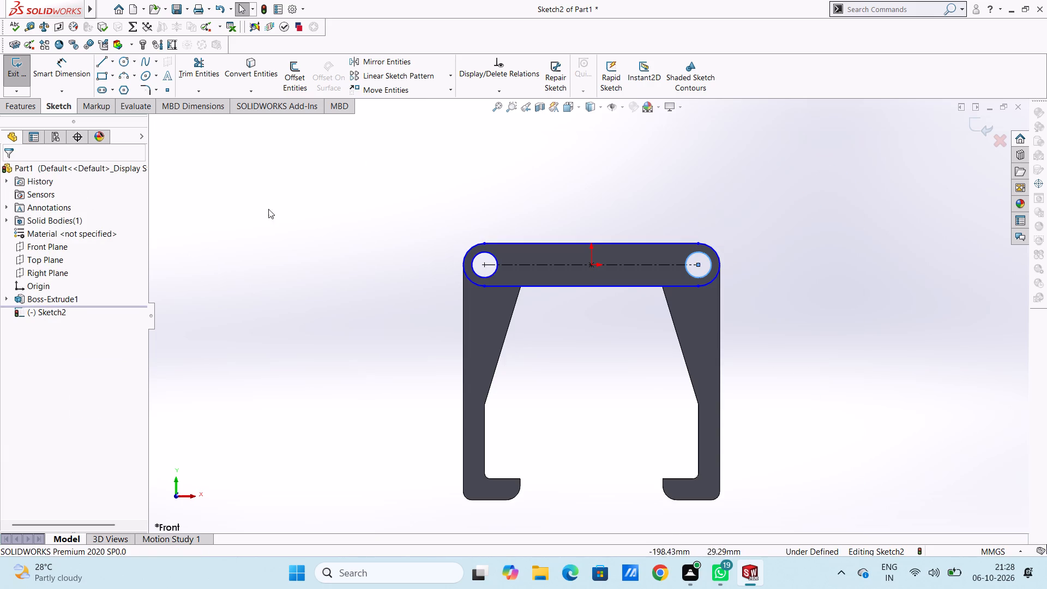
{"action": "left_click", "coordinate": [56, 70]}
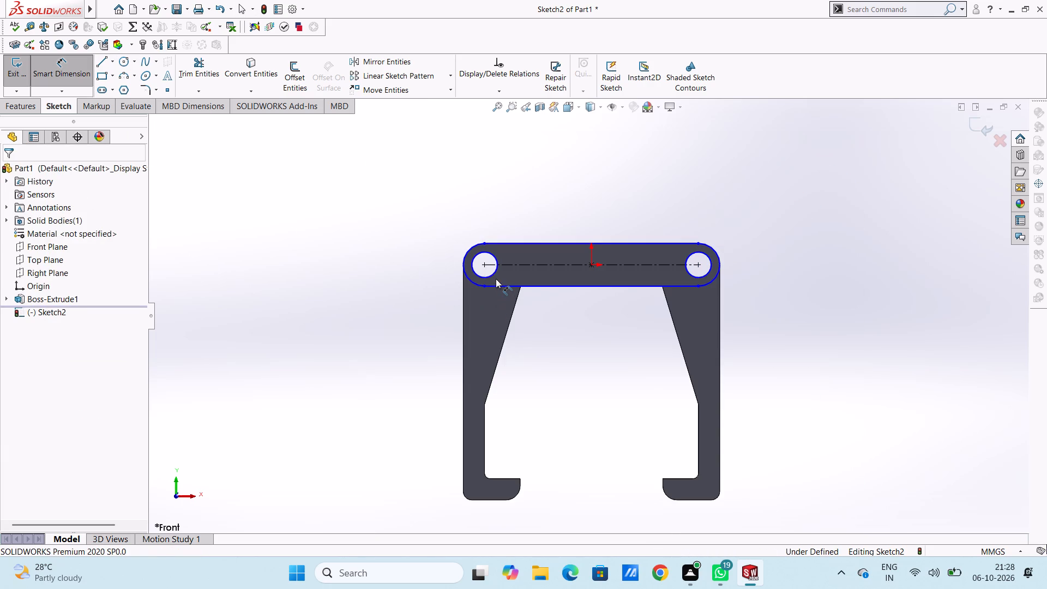
{"action": "left_click", "coordinate": [491, 275]}
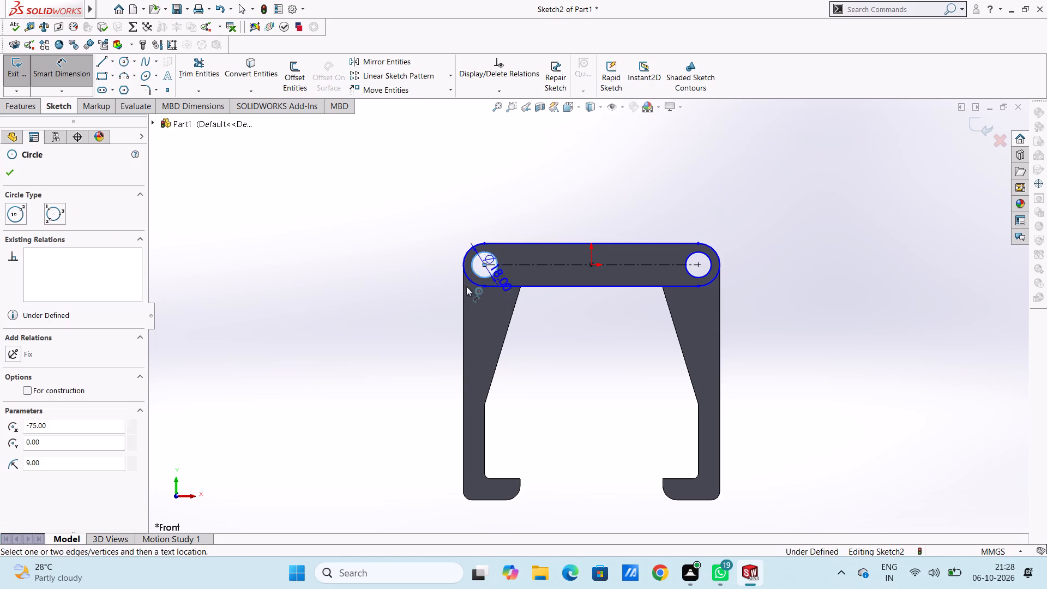
{"action": "left_click", "coordinate": [325, 361]}
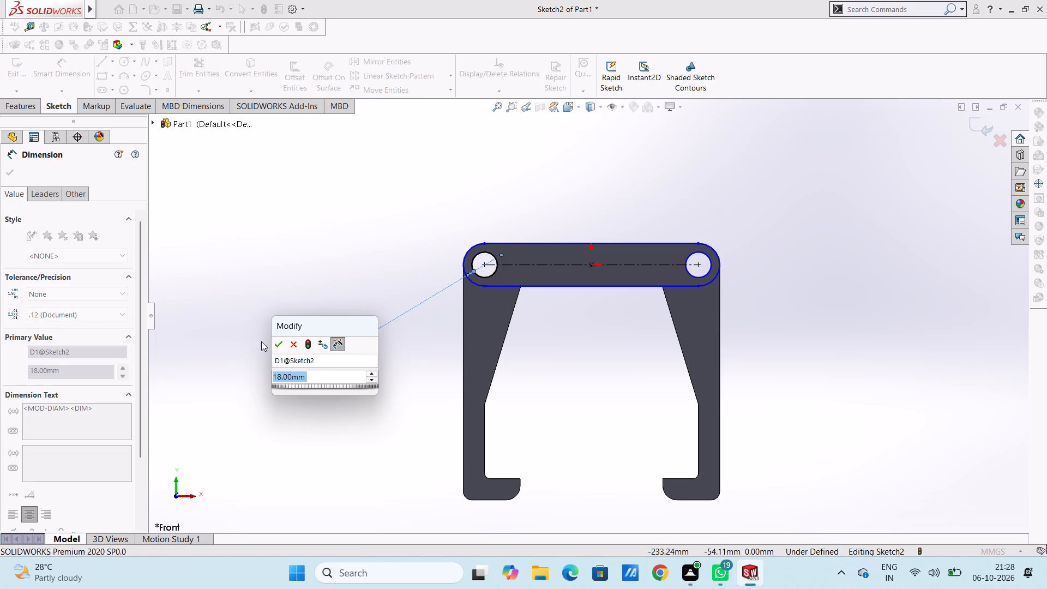
{"action": "left_click", "coordinate": [274, 340]}
{"action": "left_click", "coordinate": [294, 262]}
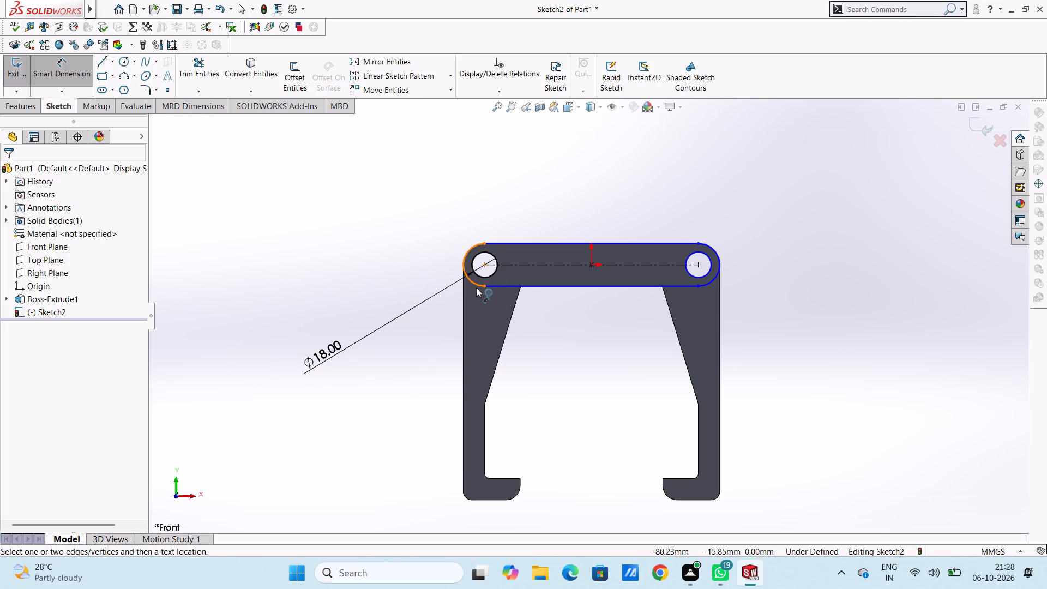
Dimension the slot's left end radius and the right circle's diameter, placing both dimensions outside the legs.
{"action": "left_click", "coordinate": [476, 286]}
{"action": "left_click", "coordinate": [281, 308]}
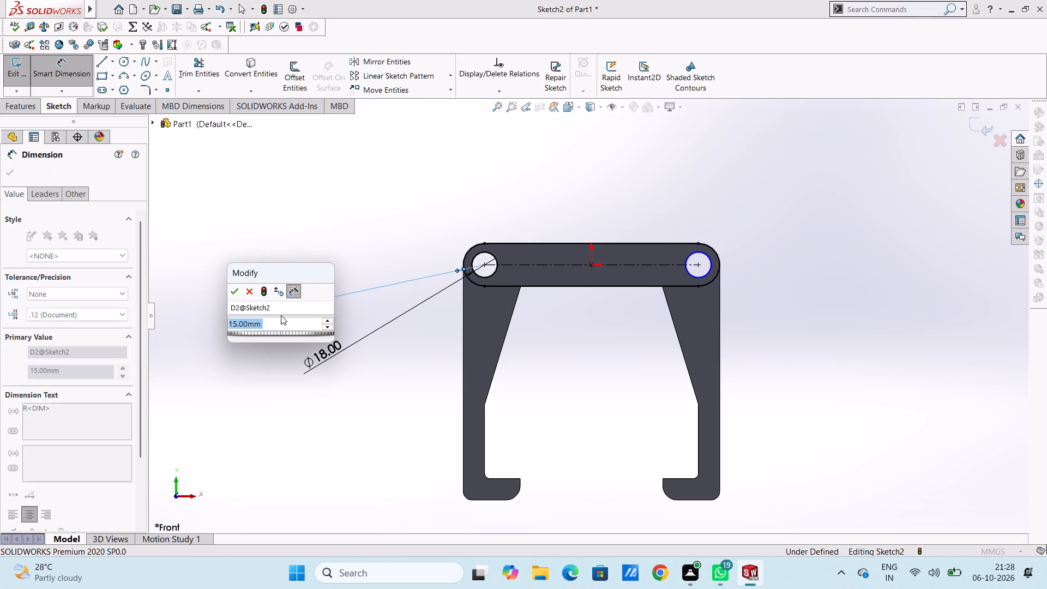
{"action": "left_click", "coordinate": [232, 292]}
{"action": "left_click", "coordinate": [266, 241]}
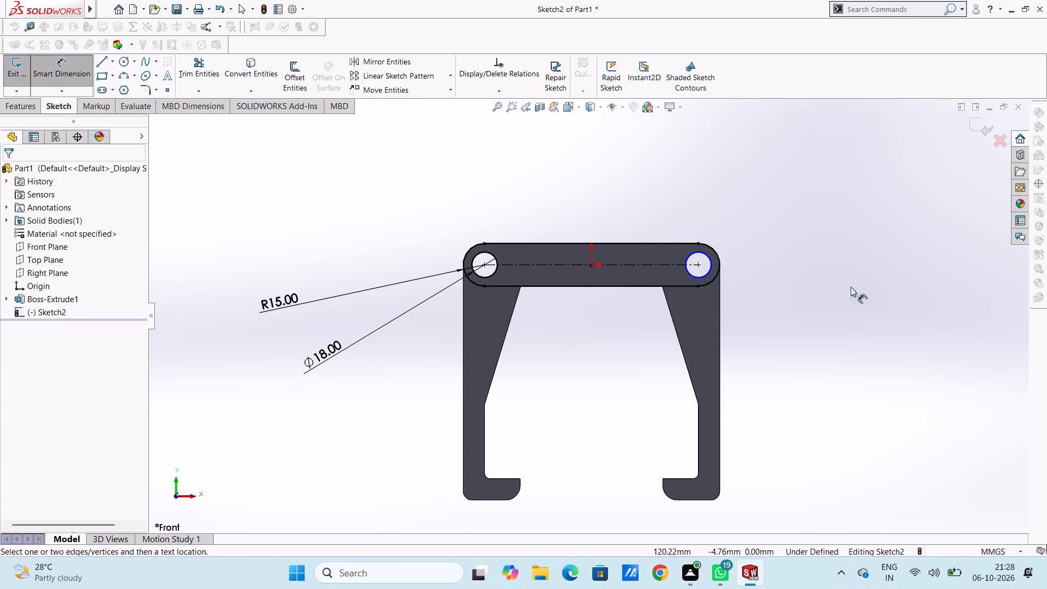
{"action": "left_click", "coordinate": [708, 272]}
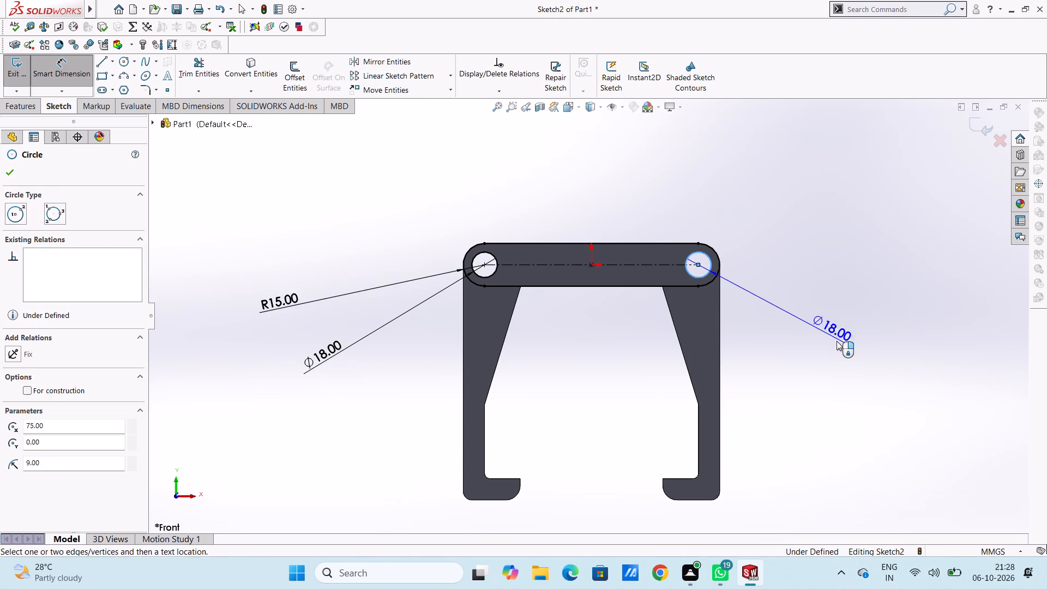
{"action": "left_click", "coordinate": [837, 341]}
{"action": "left_click", "coordinate": [789, 329]}
{"action": "left_click", "coordinate": [782, 263]}
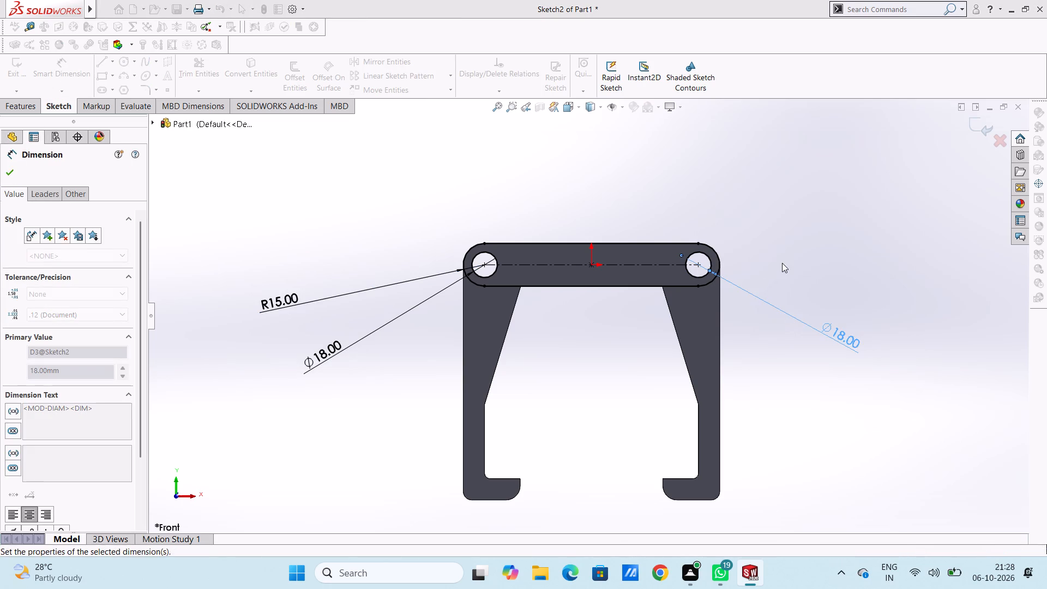
Extrude the slot-and-holes sketch 5 mm outward from the front face as a blind boss, merged with the body.
{"action": "middle_click_drag", "start_coordinate": [723, 213], "coordinate": [697, 229]}
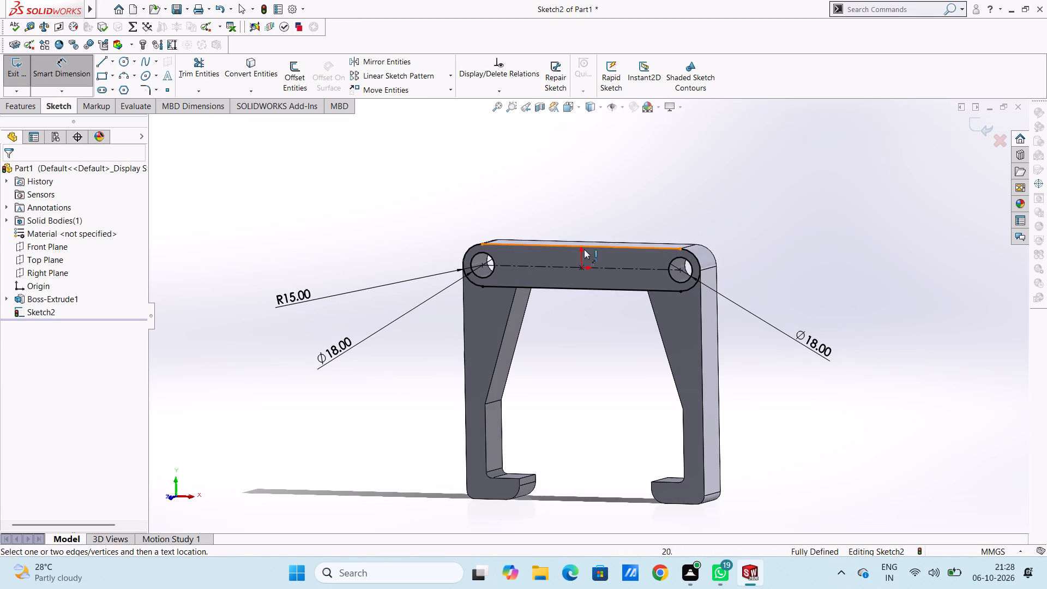
{"action": "left_click", "coordinate": [29, 106]}
{"action": "left_click", "coordinate": [22, 72]}
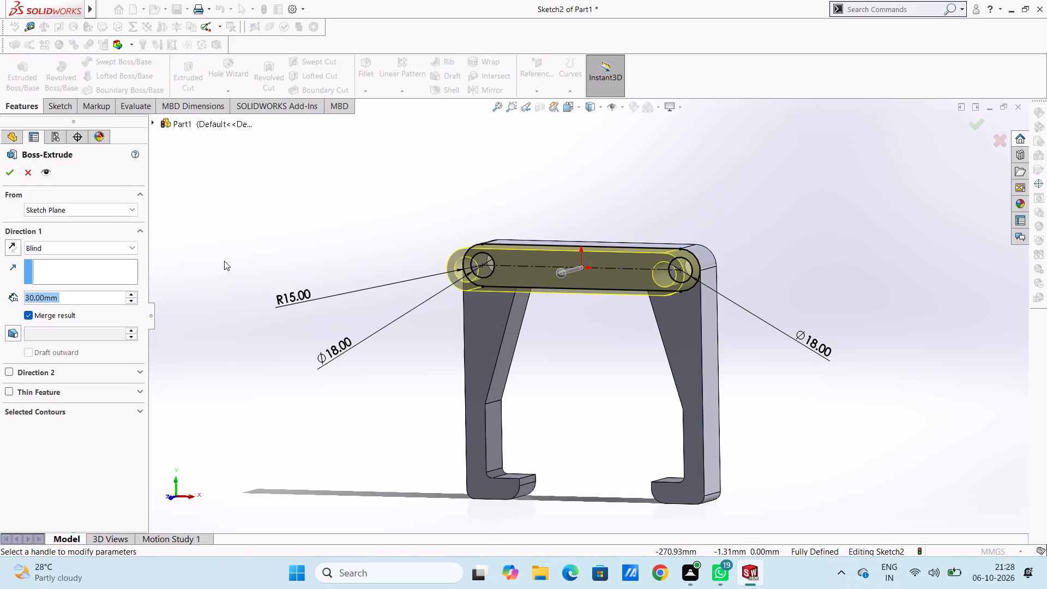
{"action": "key", "text": "5"}
{"action": "key", "text": "Return"}
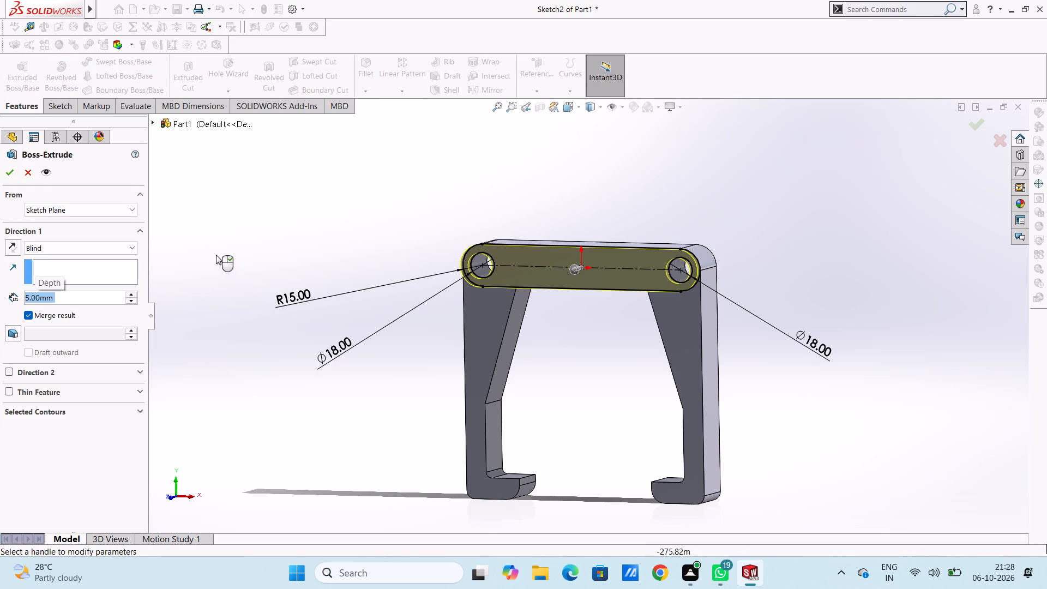
{"action": "middle_click_drag", "start_coordinate": [347, 208], "coordinate": [317, 259]}
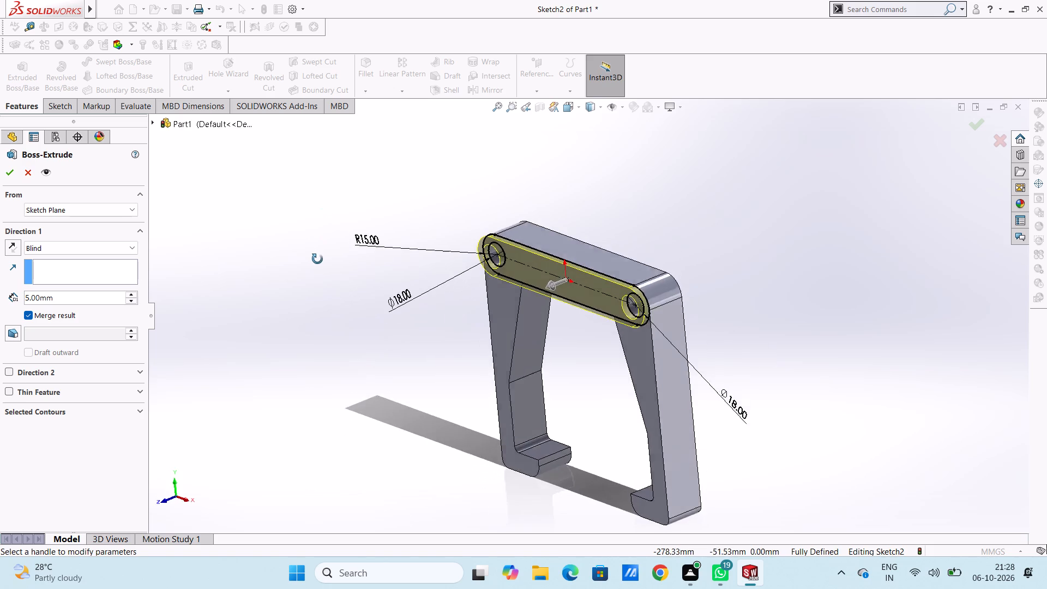
{"action": "middle_click_drag", "start_coordinate": [317, 259], "coordinate": [355, 265]}
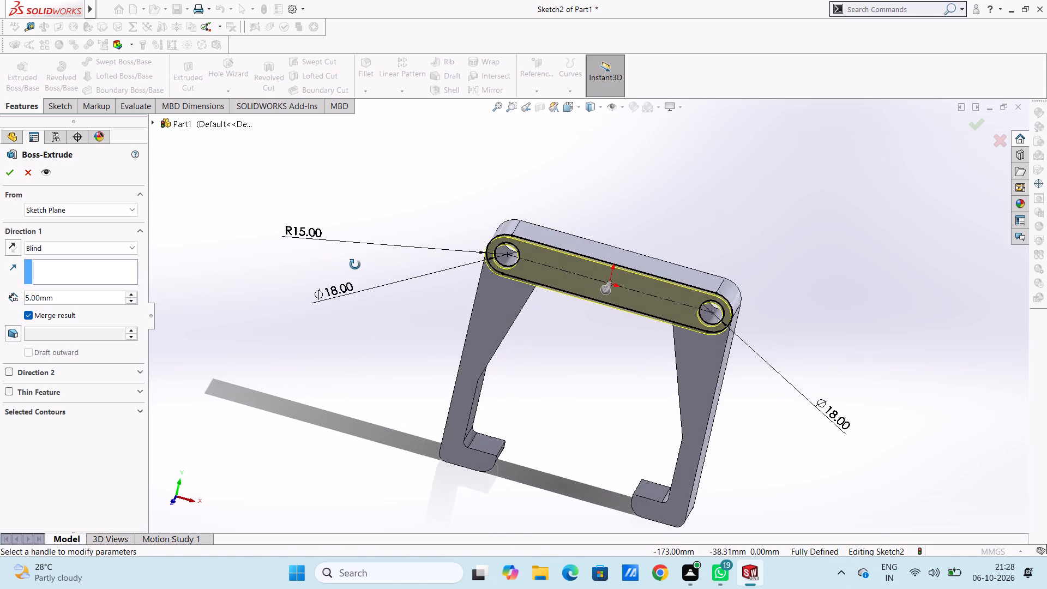
{"action": "middle_click_drag", "start_coordinate": [355, 265], "coordinate": [304, 262]}
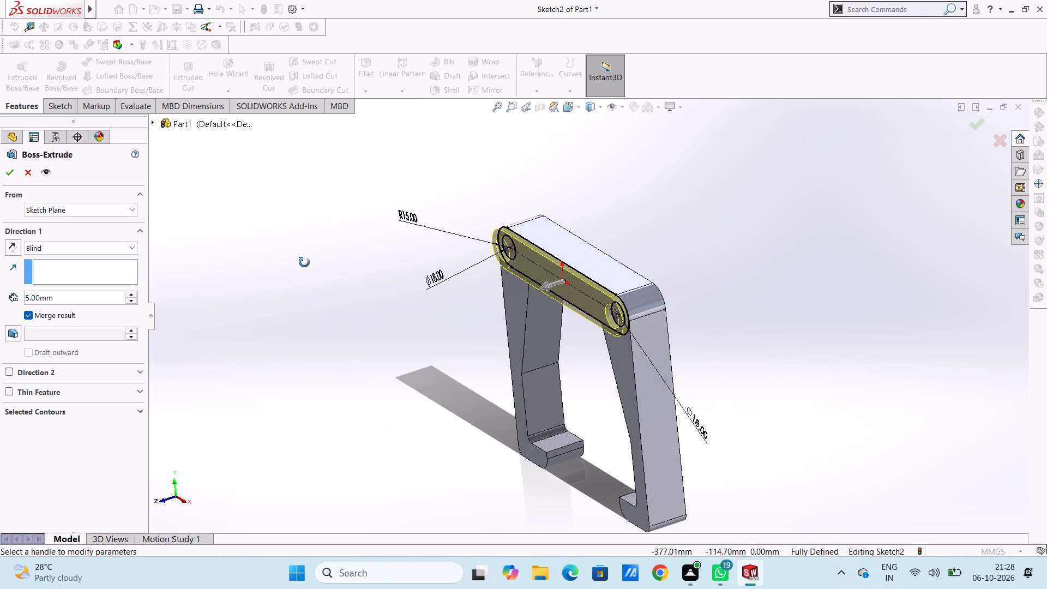
{"action": "middle_click_drag", "start_coordinate": [304, 262], "coordinate": [293, 265]}
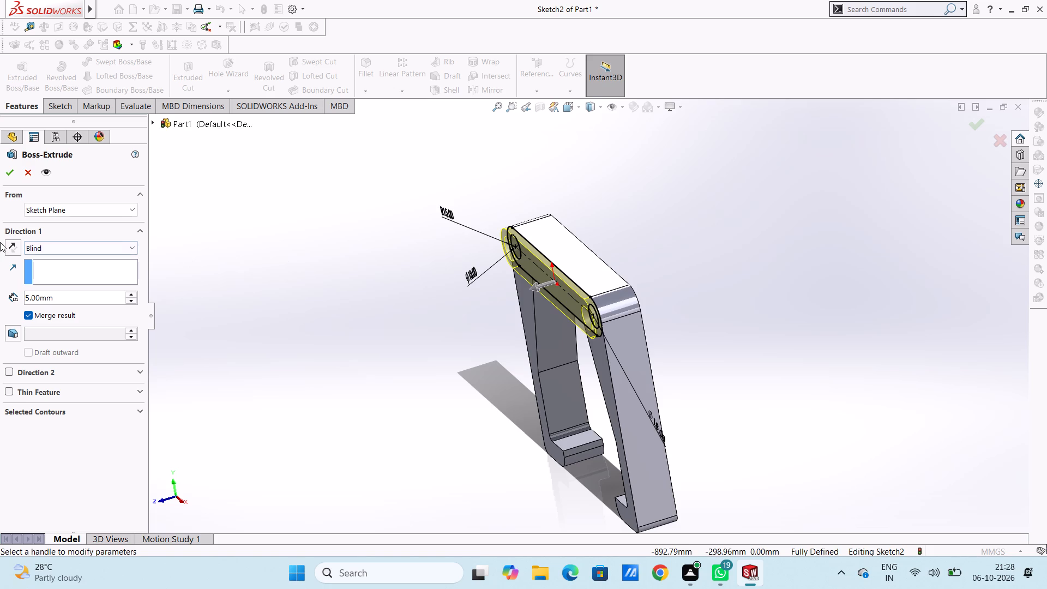
{"action": "left_click", "coordinate": [9, 176]}
{"action": "left_click", "coordinate": [381, 305]}
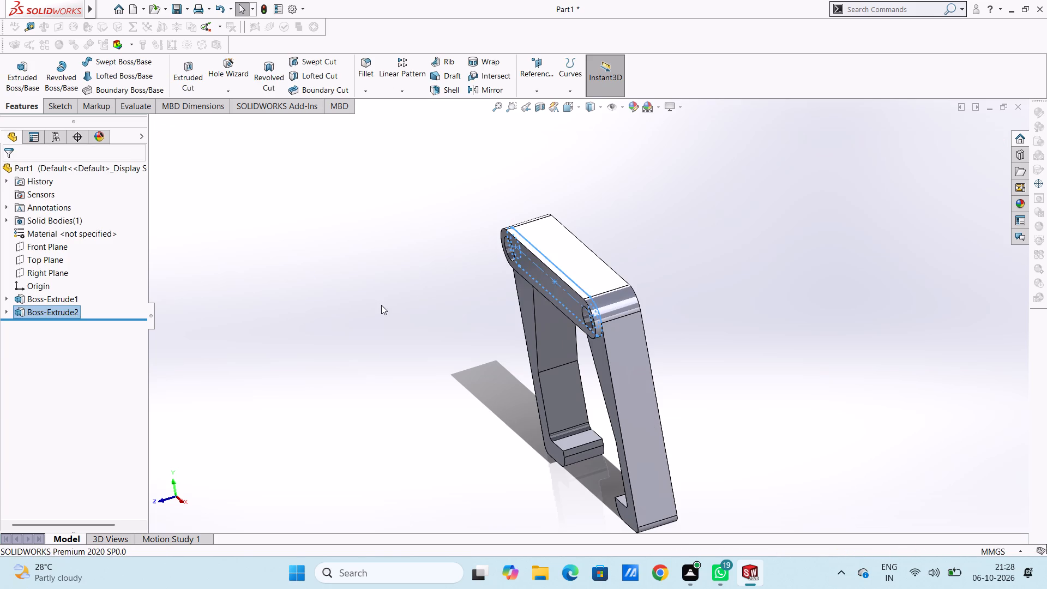
Start a new sketch on the back face of the first extruded body, oriented to the Back view.
{"action": "middle_click_drag", "start_coordinate": [410, 327], "coordinate": [558, 285]}
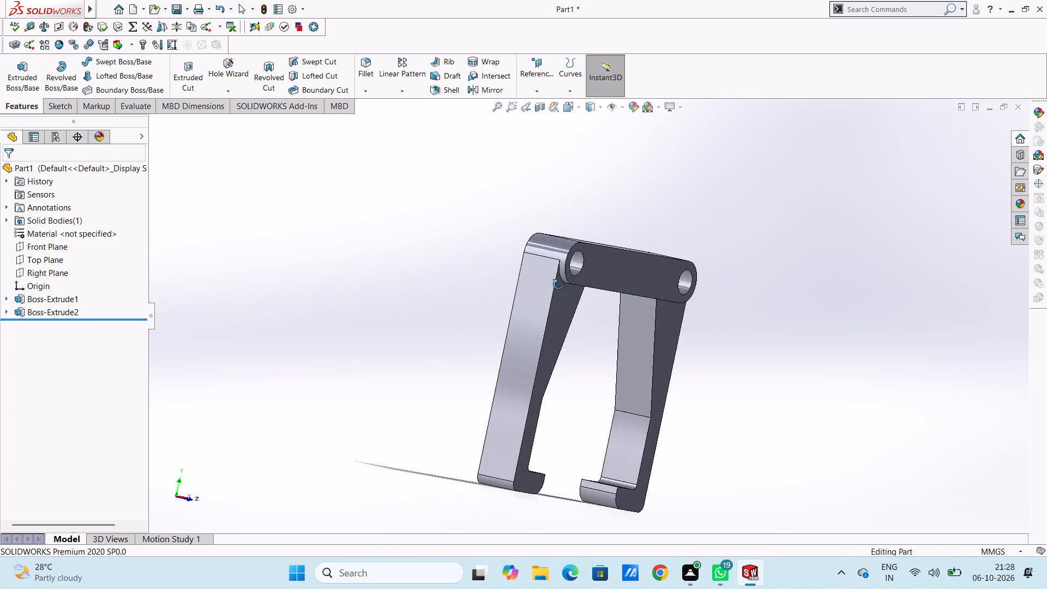
{"action": "middle_click_drag", "start_coordinate": [558, 285], "coordinate": [529, 294]}
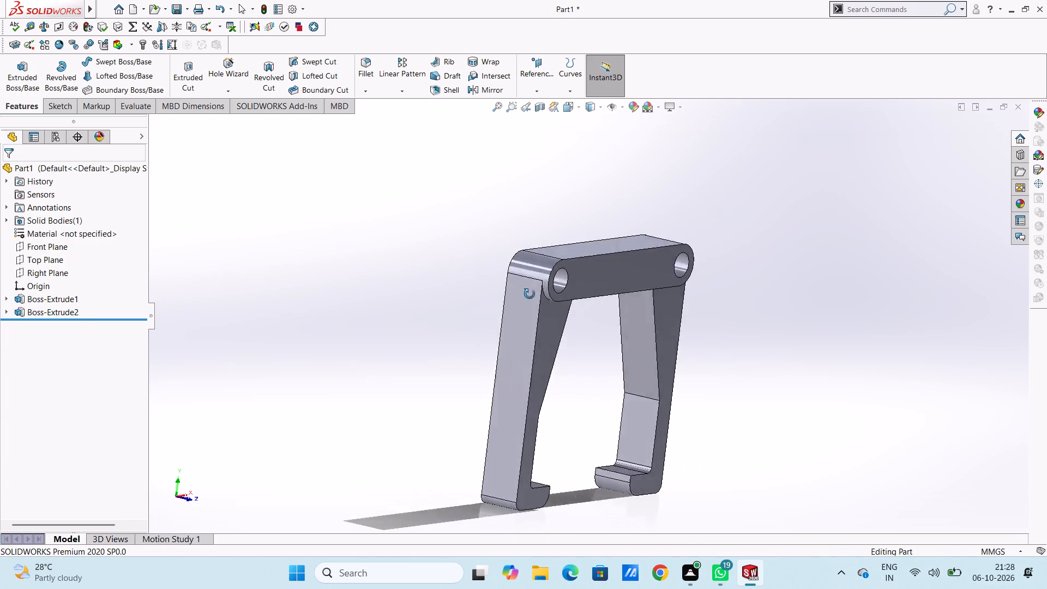
{"action": "middle_click_drag", "start_coordinate": [529, 294], "coordinate": [396, 292]}
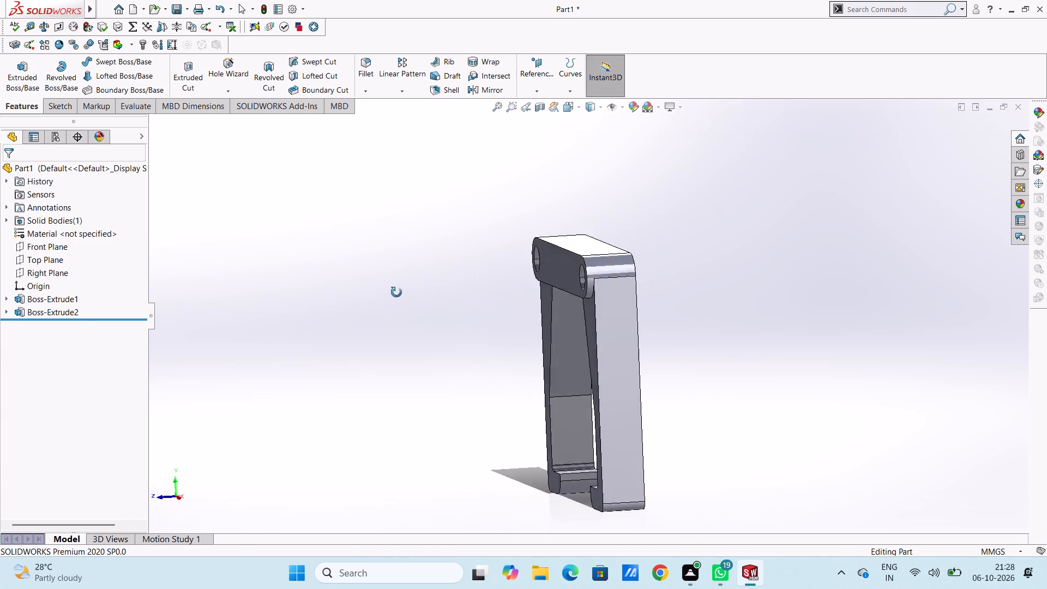
{"action": "middle_click_drag", "start_coordinate": [396, 292], "coordinate": [648, 337]}
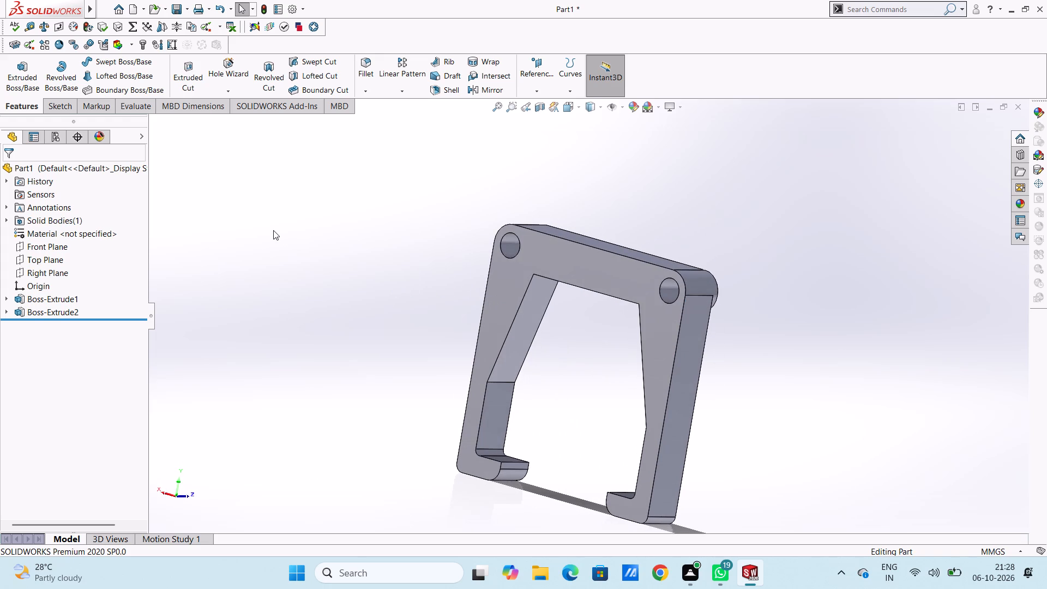
{"action": "key", "text": "ctrl+2"}
{"action": "scroll", "coordinate": [273, 230], "scroll_direction": "up", "scroll_amount": 1}
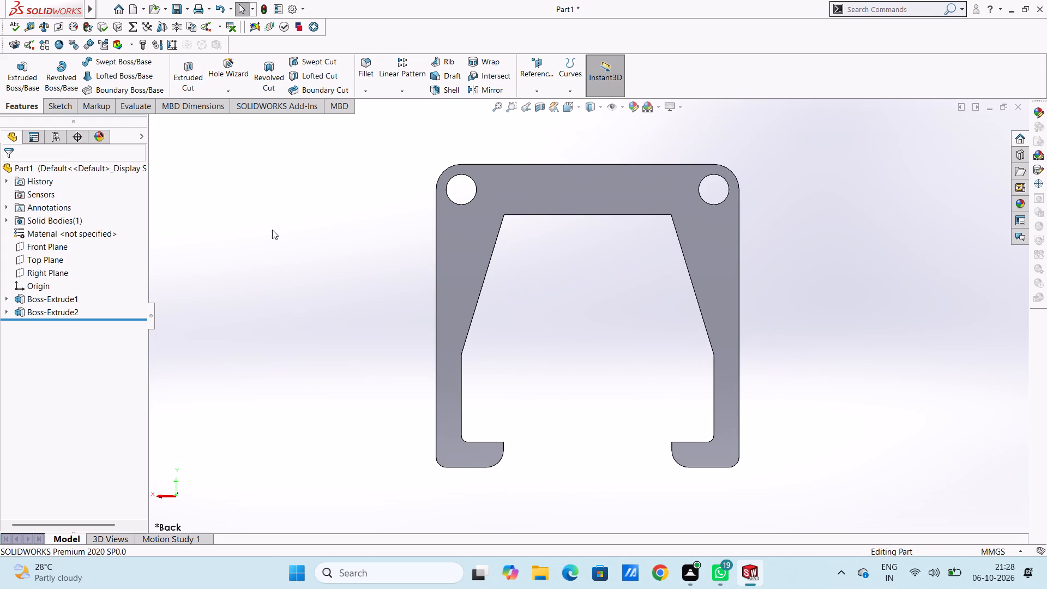
{"action": "left_click", "coordinate": [580, 191]}
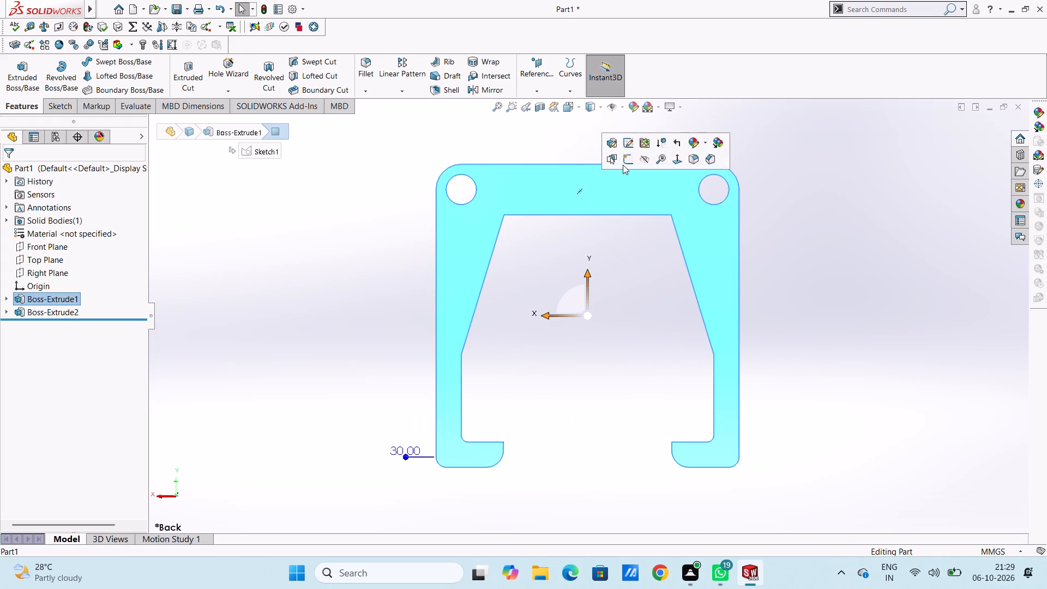
{"action": "left_click", "coordinate": [623, 165]}
{"action": "left_click", "coordinate": [562, 153]}
Sketch a straight slot 30 mm wide on the back face from the left hole's centre to the right hole's centre.
{"action": "scroll", "coordinate": [665, 166], "scroll_direction": "down", "scroll_amount": 1}
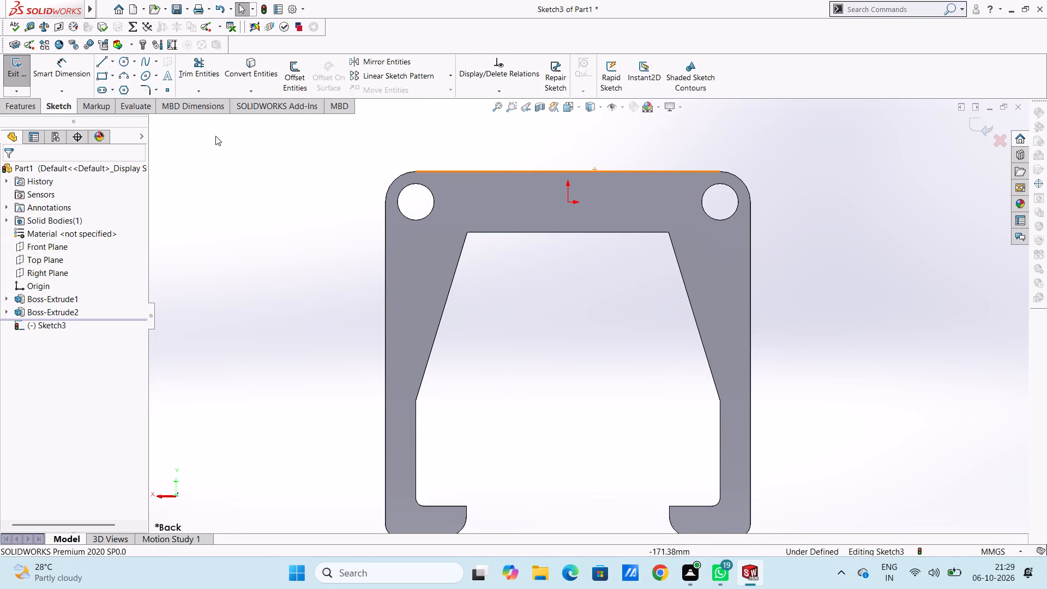
{"action": "left_click", "coordinate": [101, 89]}
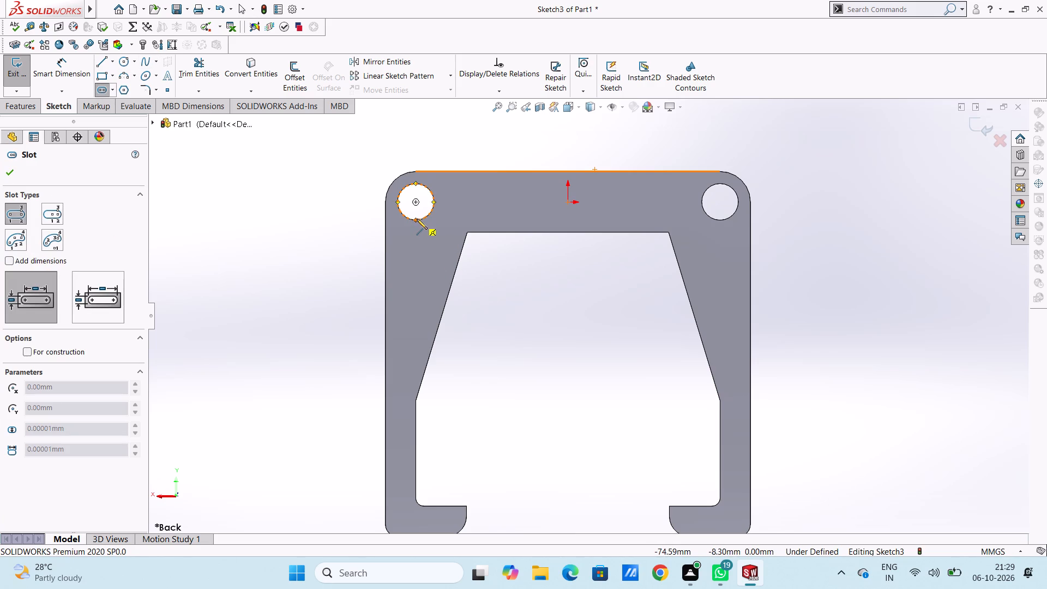
{"action": "left_click", "coordinate": [416, 202]}
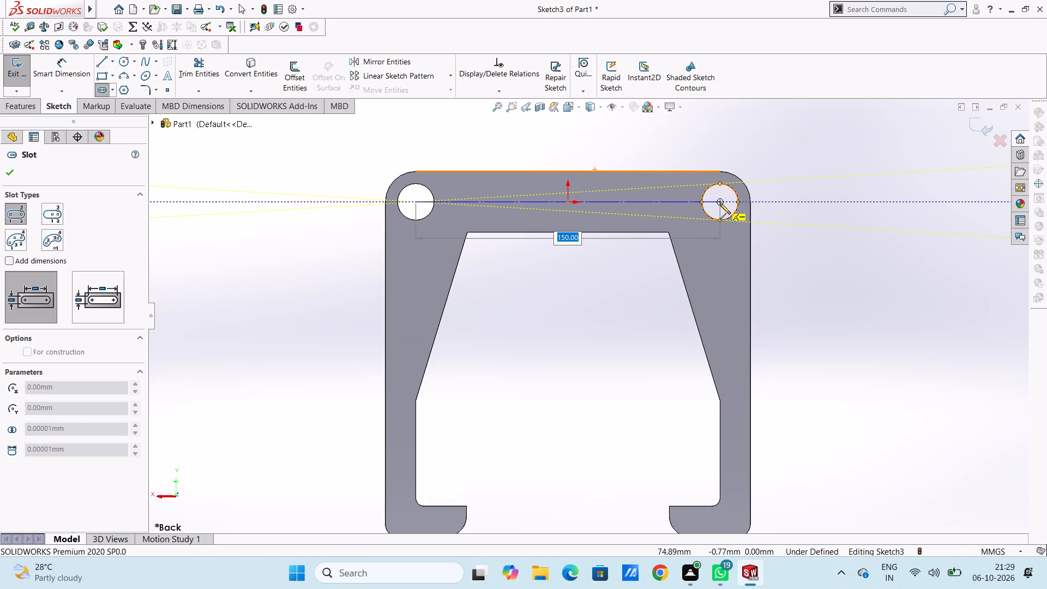
{"action": "left_click", "coordinate": [720, 203]}
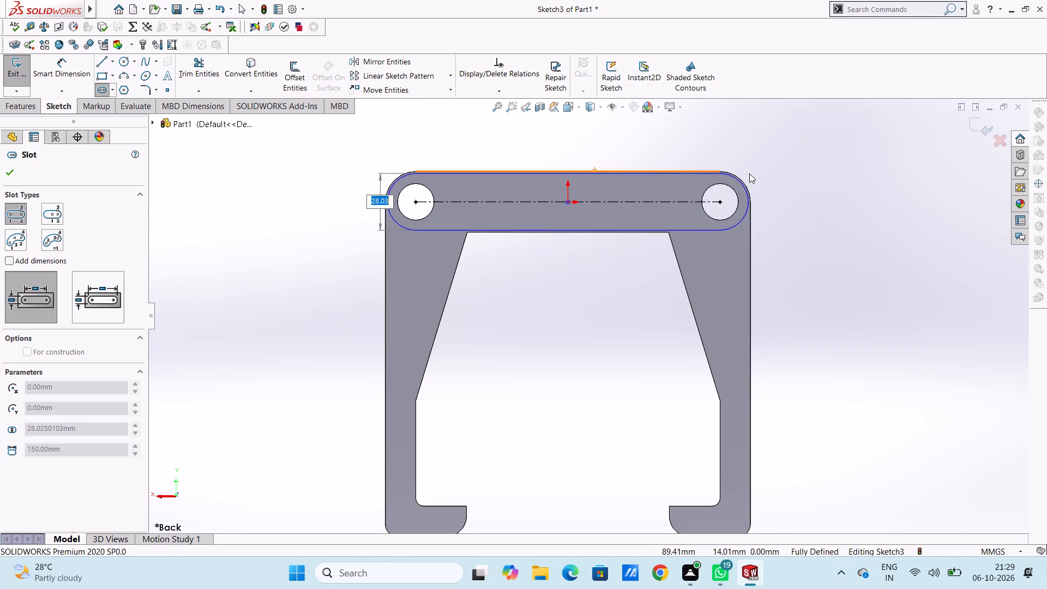
{"action": "type", "text": "30"}
{"action": "key", "text": "Return"}
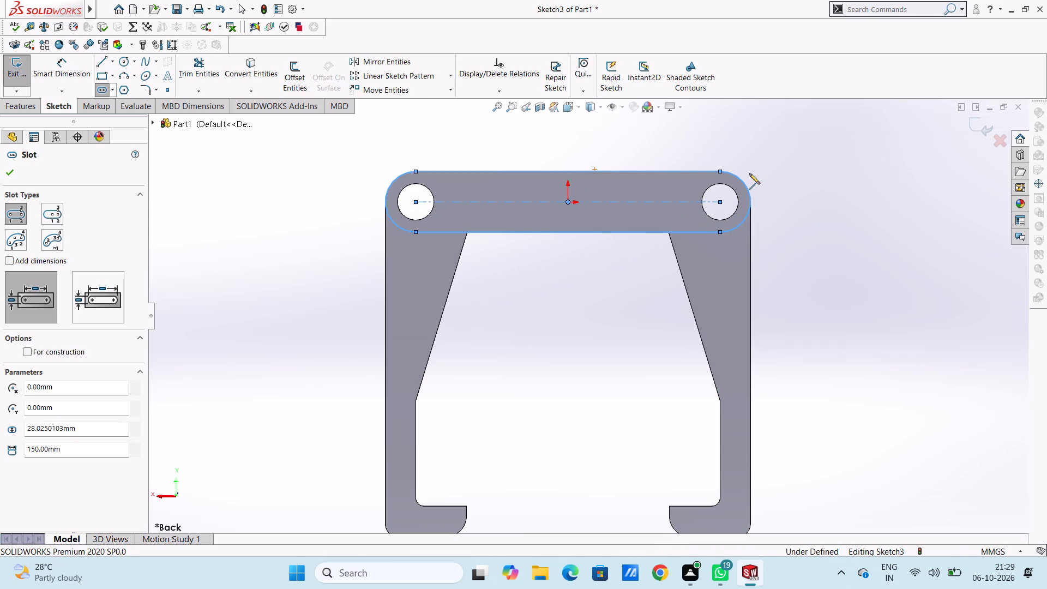
{"action": "left_click", "coordinate": [17, 175]}
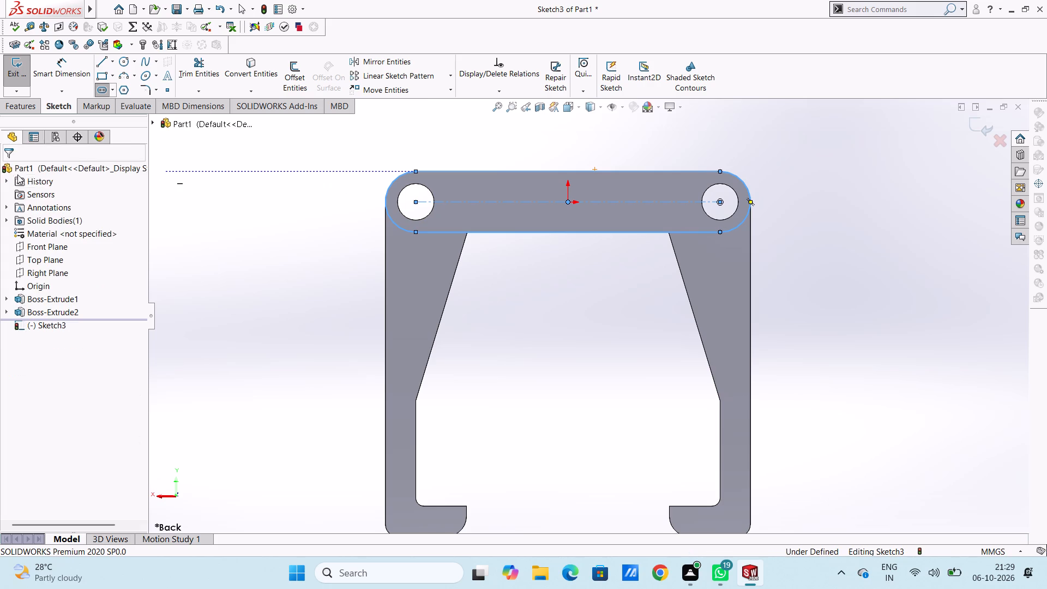
{"action": "left_click", "coordinate": [216, 219]}
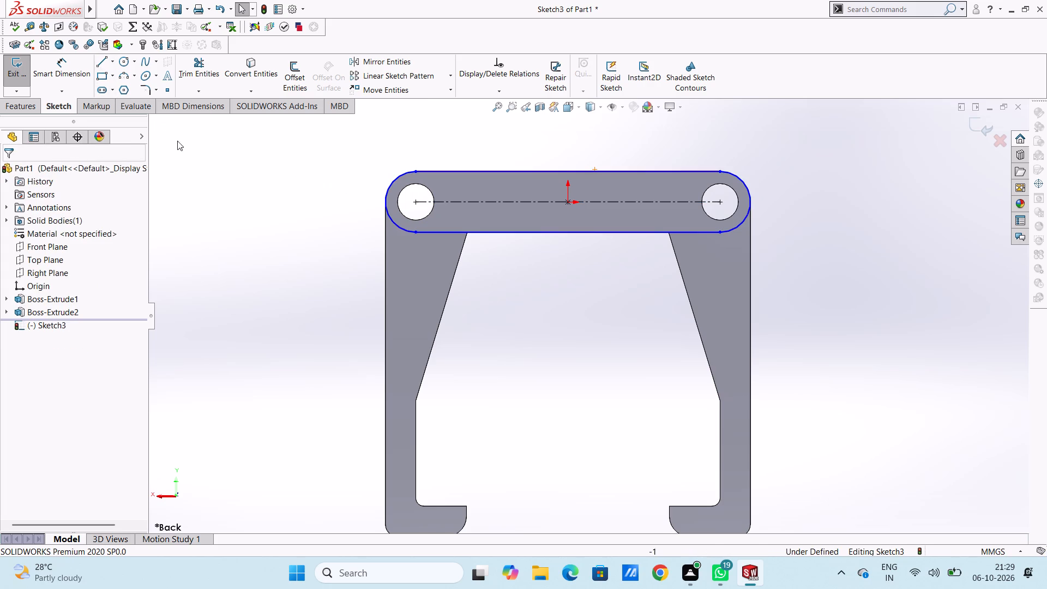
Draw 9 mm radius circles centred on both slot ends, coinciding with the edges of the existing holes.
{"action": "left_click", "coordinate": [125, 58]}
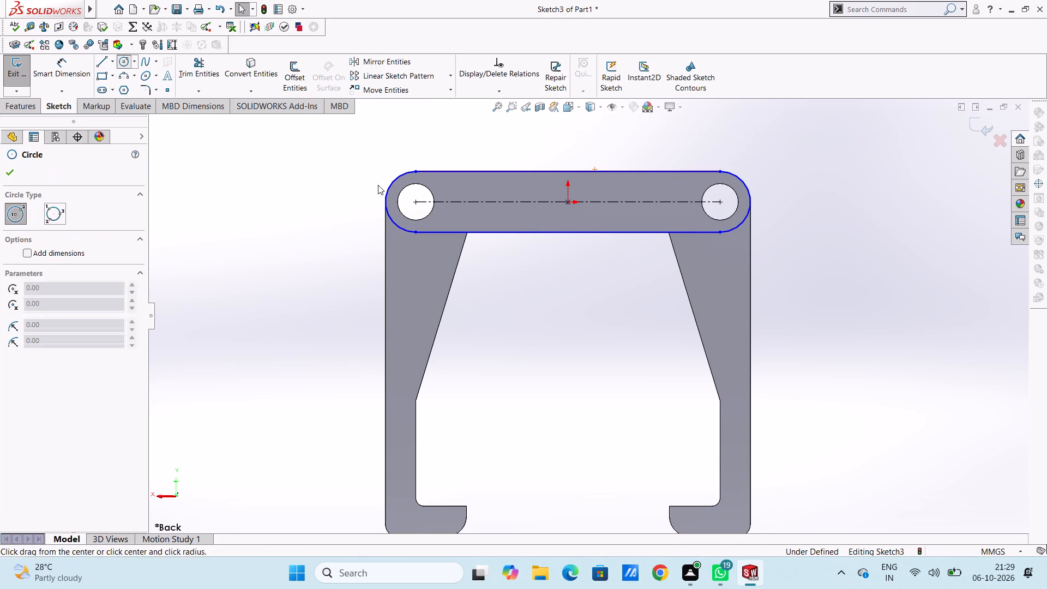
{"action": "left_click", "coordinate": [414, 200]}
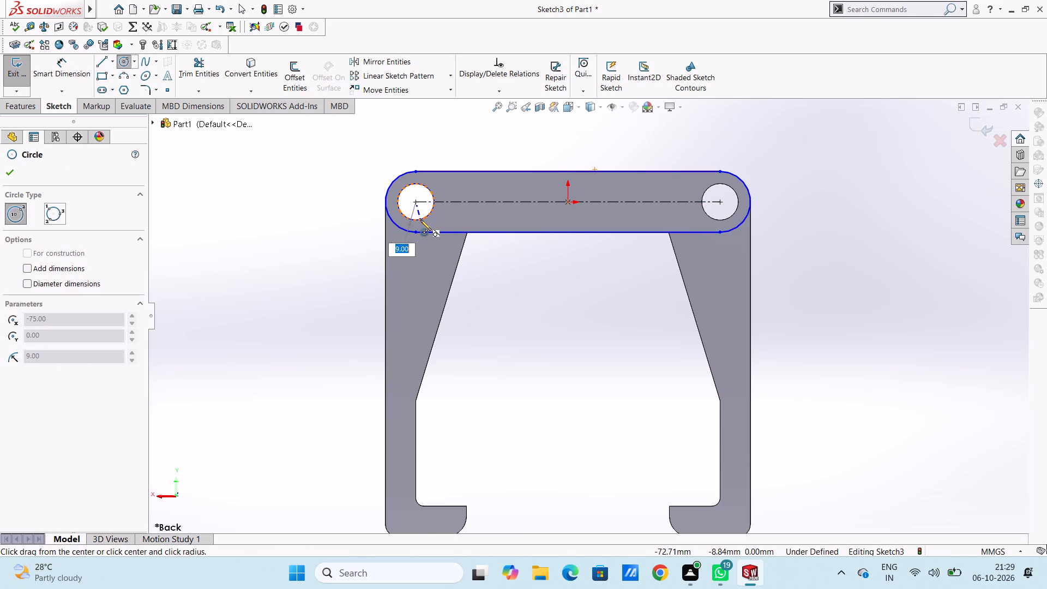
{"action": "left_click", "coordinate": [420, 220]}
{"action": "left_click", "coordinate": [718, 205]}
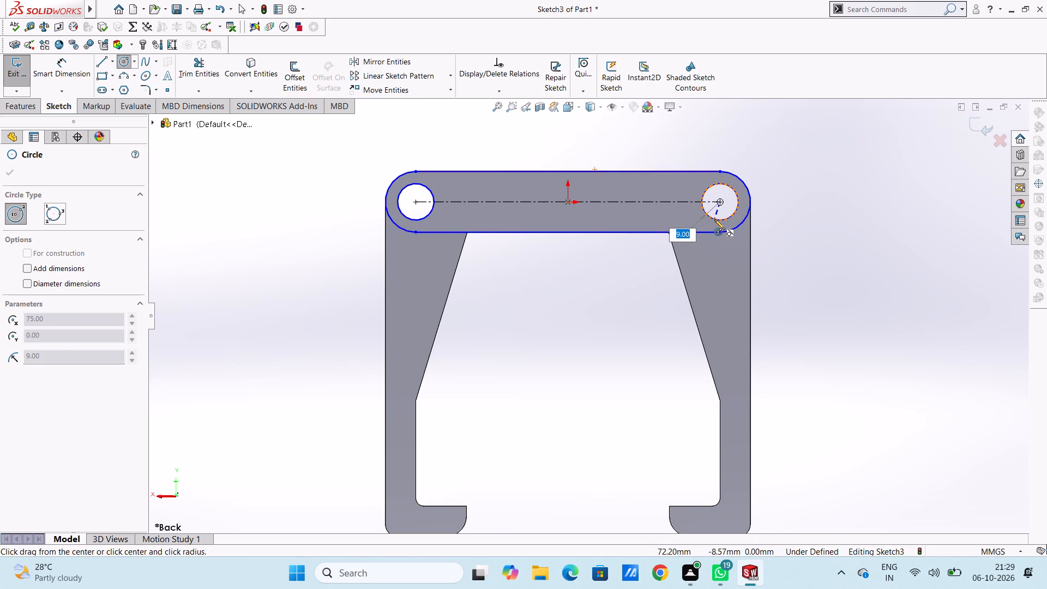
{"action": "left_click", "coordinate": [714, 219]}
{"action": "left_click", "coordinate": [12, 174]}
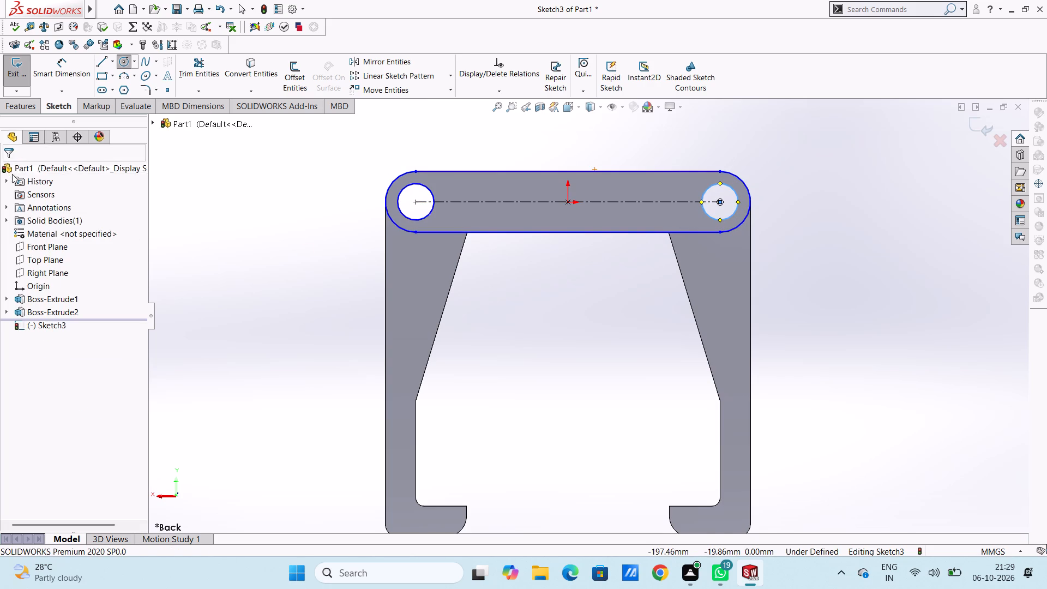
Add a 15 mm radius dimension to the slot's end arc and 18 mm diameter dimensions to both circles.
{"action": "left_click", "coordinate": [79, 71]}
{"action": "left_click", "coordinate": [402, 230]}
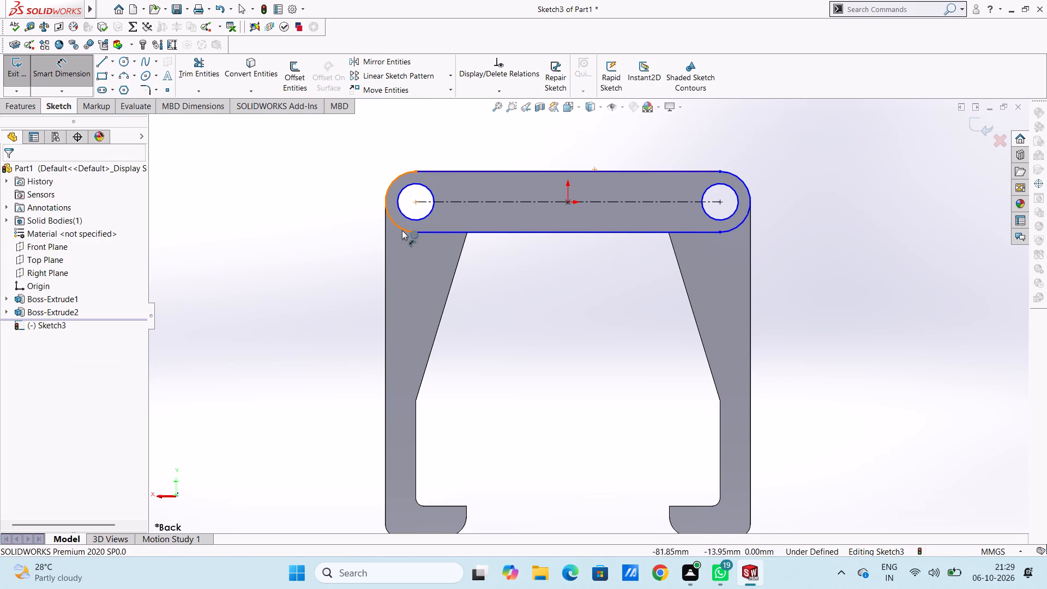
{"action": "left_click", "coordinate": [258, 291]}
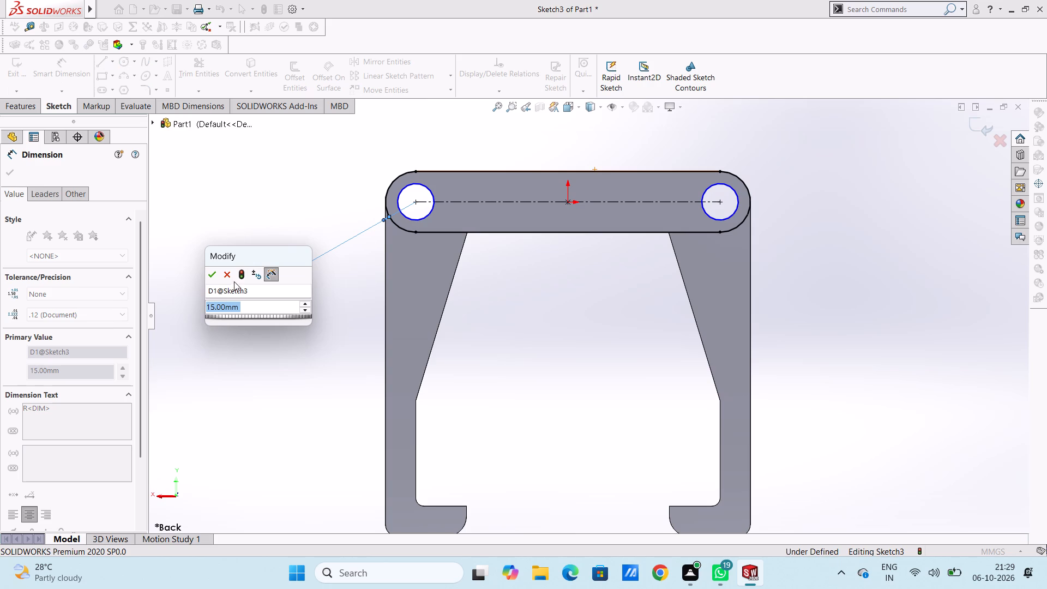
{"action": "left_click", "coordinate": [212, 279]}
{"action": "left_click", "coordinate": [249, 231]}
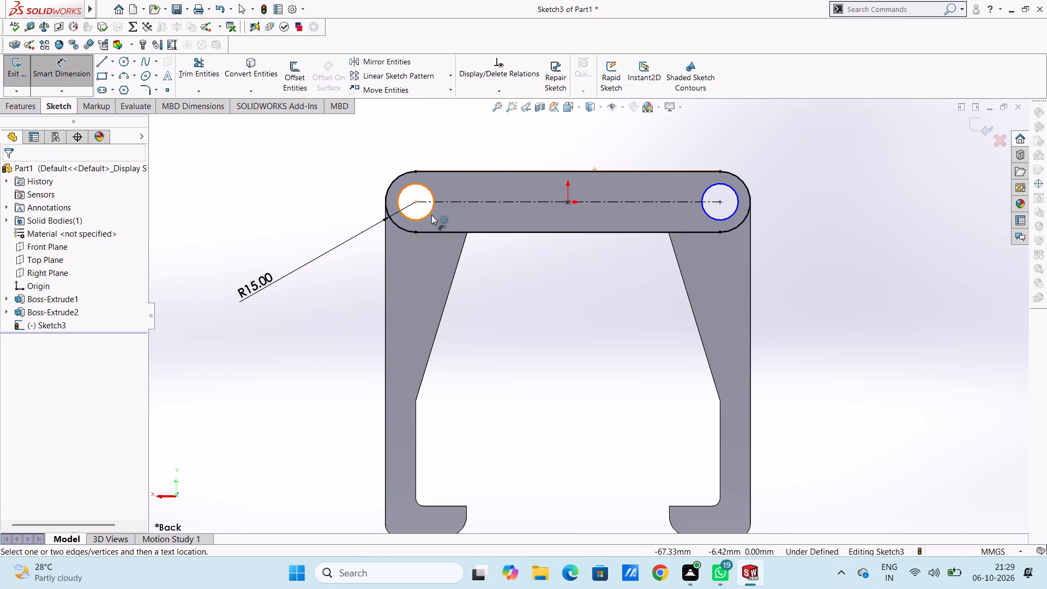
{"action": "left_click", "coordinate": [431, 215]}
{"action": "left_click", "coordinate": [213, 239]}
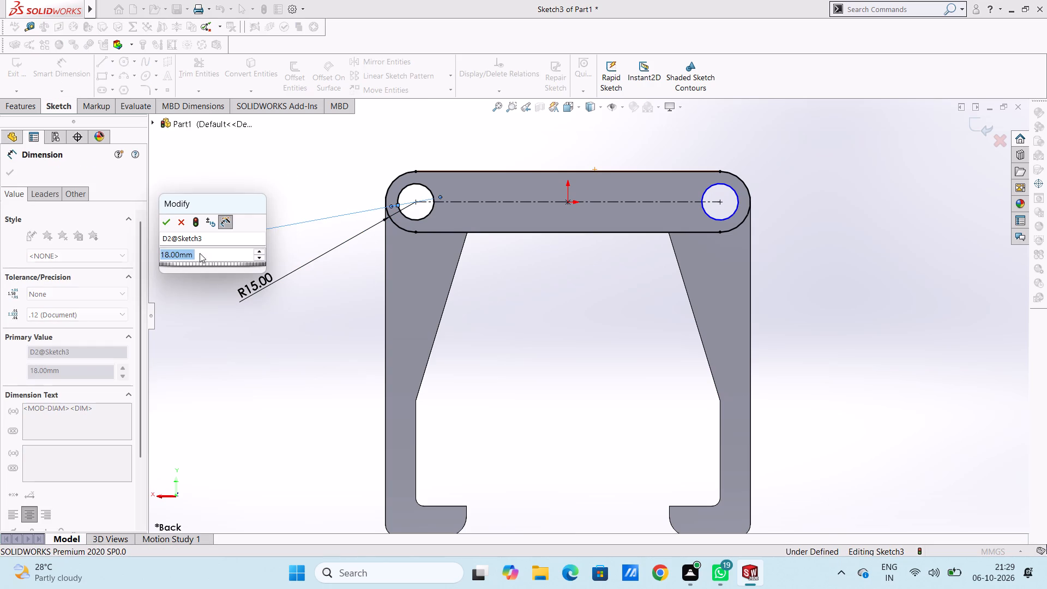
{"action": "left_click", "coordinate": [170, 225]}
{"action": "left_click", "coordinate": [298, 179]}
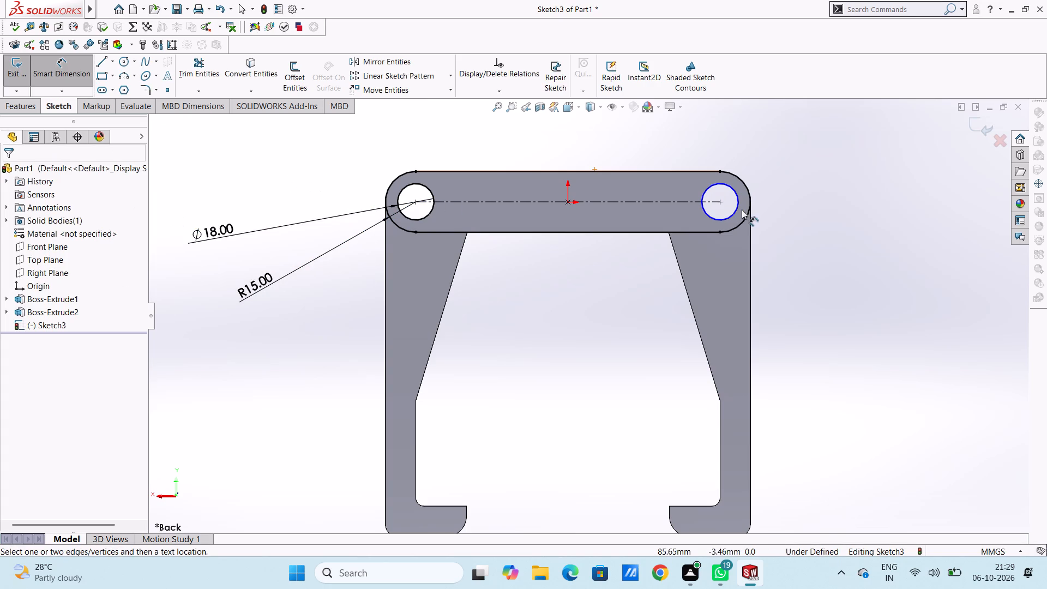
{"action": "left_click", "coordinate": [730, 215]}
{"action": "left_click", "coordinate": [892, 340]}
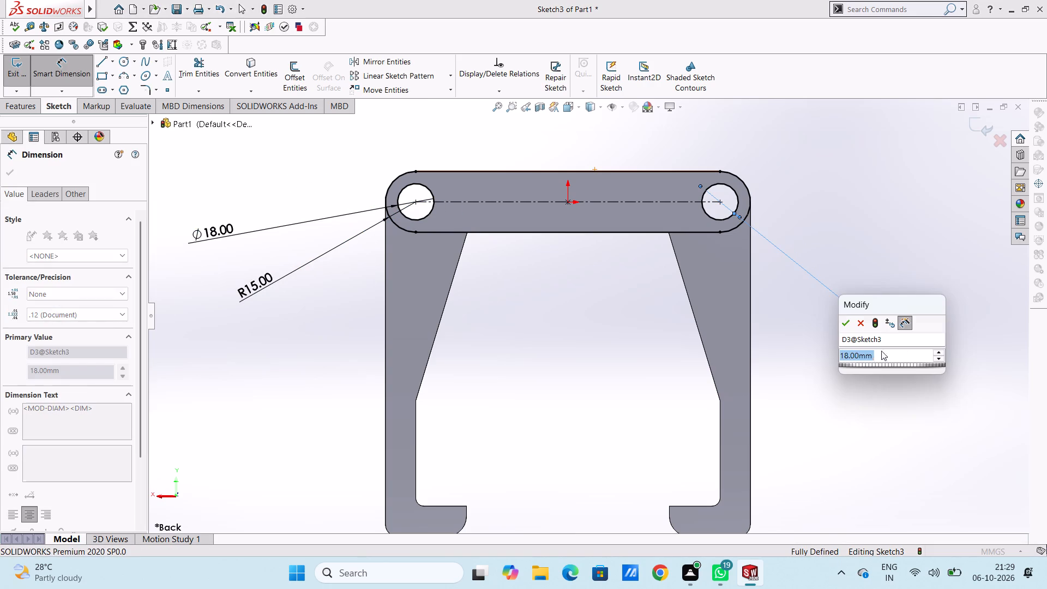
{"action": "left_click", "coordinate": [845, 324]}
{"action": "left_click", "coordinate": [822, 319]}
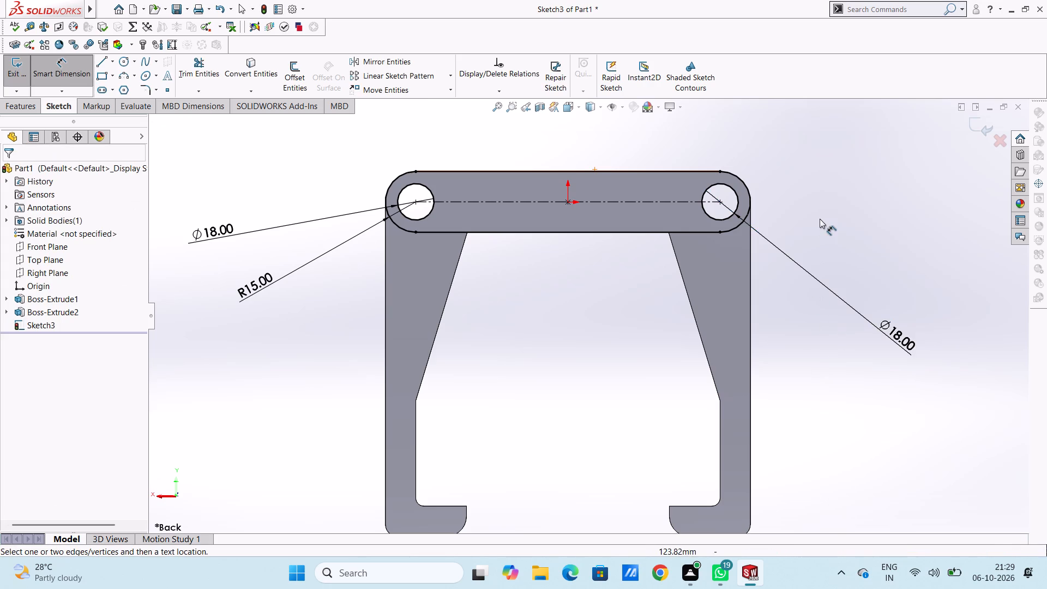
Extrude the slot-and-holes sketch 5 mm outward from the back face as a blind boss, merged with the body.
{"action": "middle_click_drag", "start_coordinate": [820, 219], "coordinate": [775, 329]}
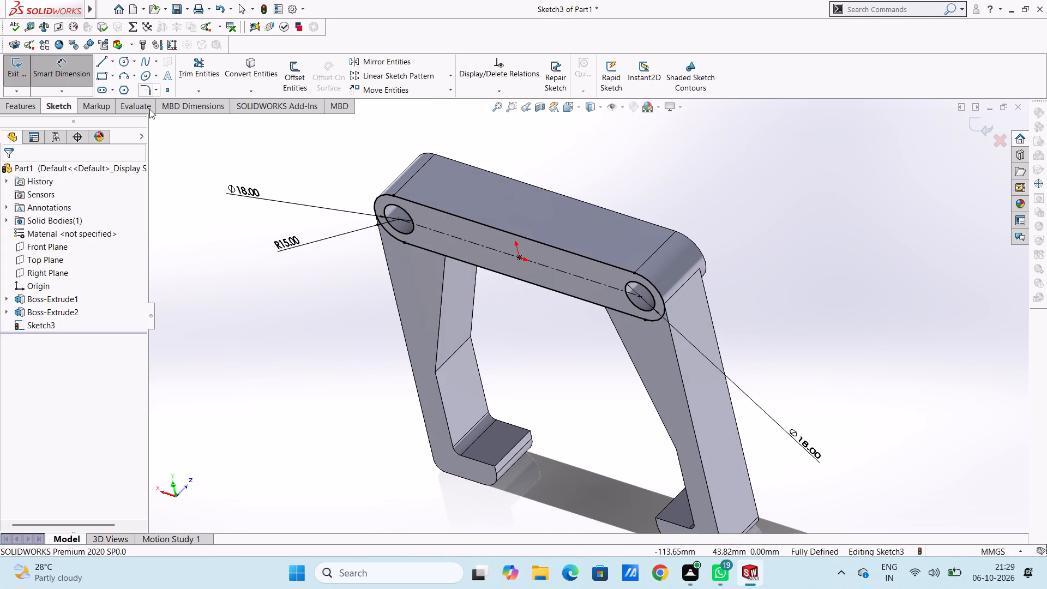
{"action": "left_click", "coordinate": [87, 77]}
{"action": "left_click", "coordinate": [24, 110]}
{"action": "left_click", "coordinate": [27, 77]}
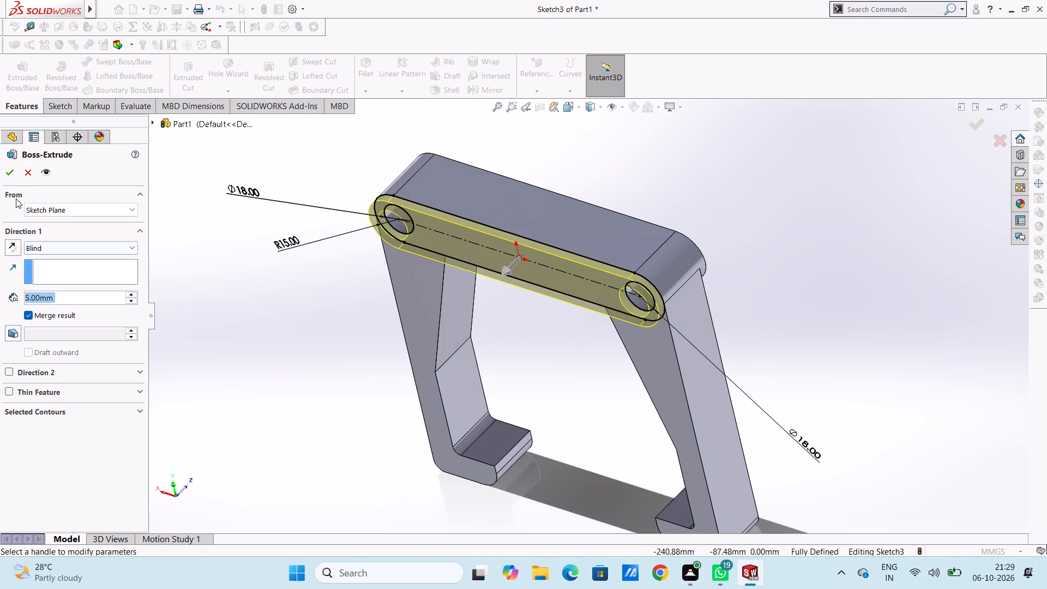
{"action": "left_click", "coordinate": [10, 178]}
{"action": "left_click", "coordinate": [247, 353]}
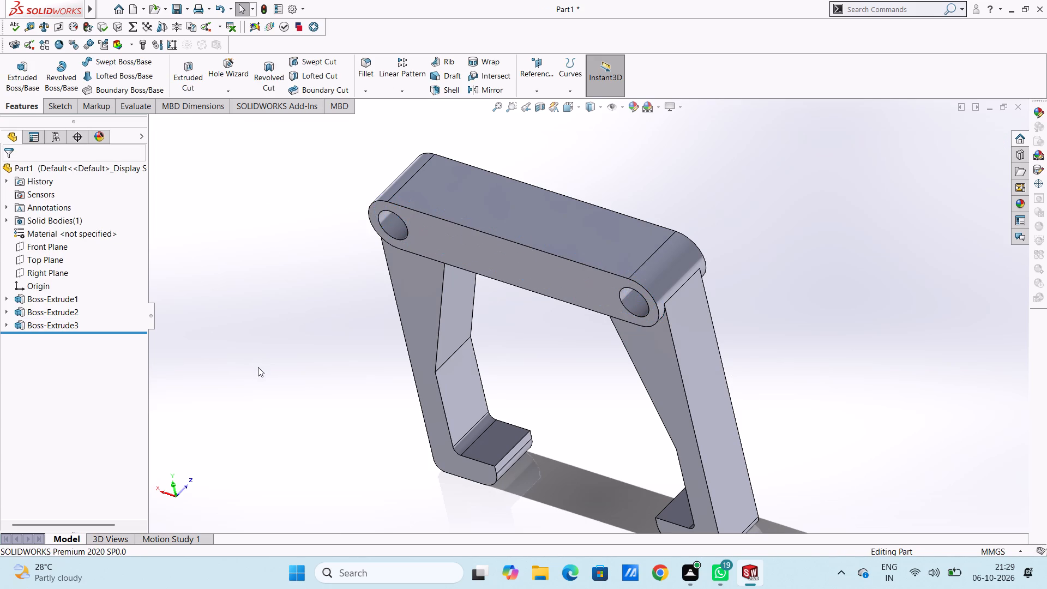
Examine the merged part from several angles, including the inner bend of one leg.
{"action": "middle_click_drag", "start_coordinate": [259, 367], "coordinate": [327, 293]}
{"action": "scroll", "coordinate": [326, 293], "scroll_direction": "up", "scroll_amount": 2}
{"action": "middle_click_drag", "start_coordinate": [336, 314], "coordinate": [285, 298]}
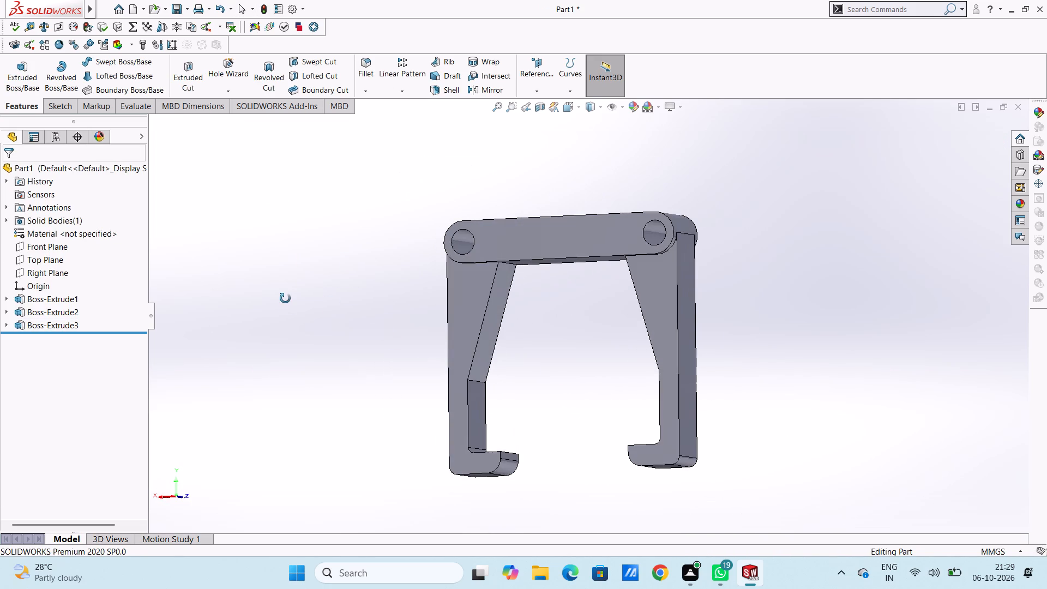
{"action": "middle_click_drag", "start_coordinate": [285, 298], "coordinate": [311, 369]}
{"action": "middle_click_drag", "start_coordinate": [311, 369], "coordinate": [300, 356]}
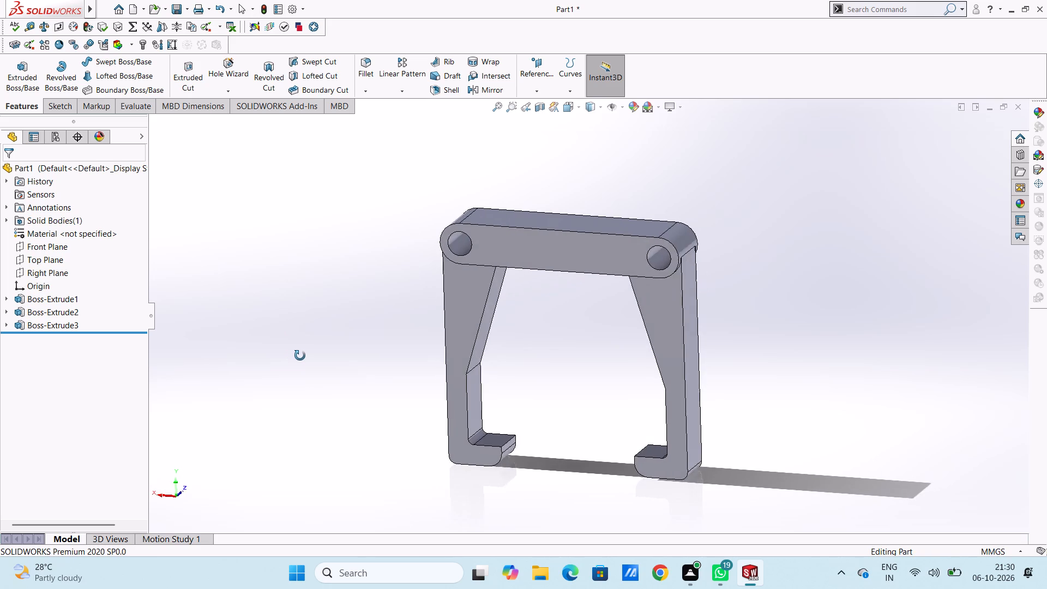
{"action": "middle_click_drag", "start_coordinate": [300, 356], "coordinate": [309, 356]}
{"action": "middle_click_drag", "start_coordinate": [590, 380], "coordinate": [563, 370]}
{"action": "scroll", "coordinate": [485, 382], "scroll_direction": "down", "scroll_amount": 5}
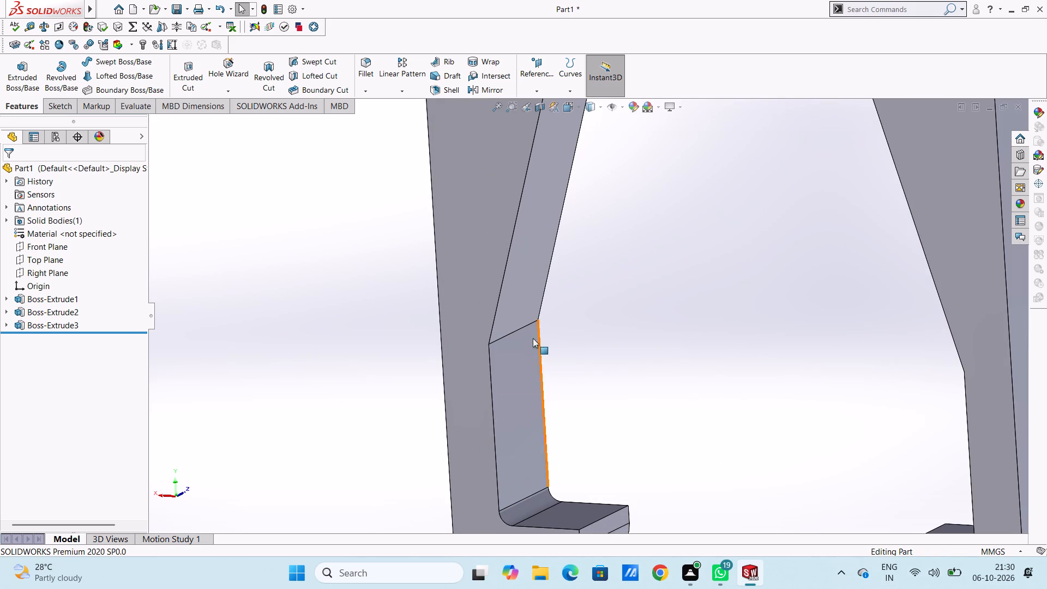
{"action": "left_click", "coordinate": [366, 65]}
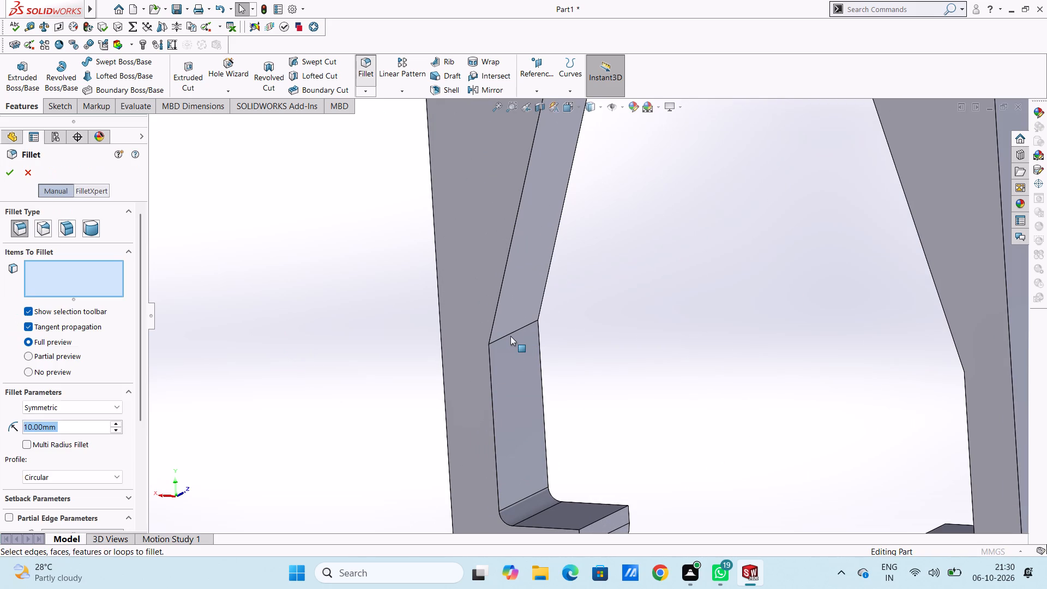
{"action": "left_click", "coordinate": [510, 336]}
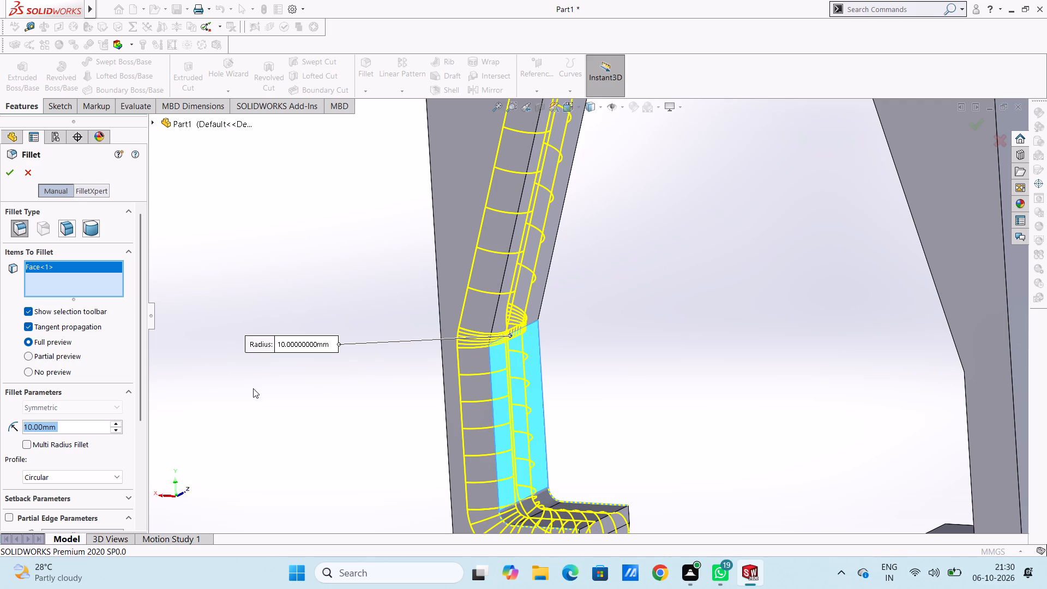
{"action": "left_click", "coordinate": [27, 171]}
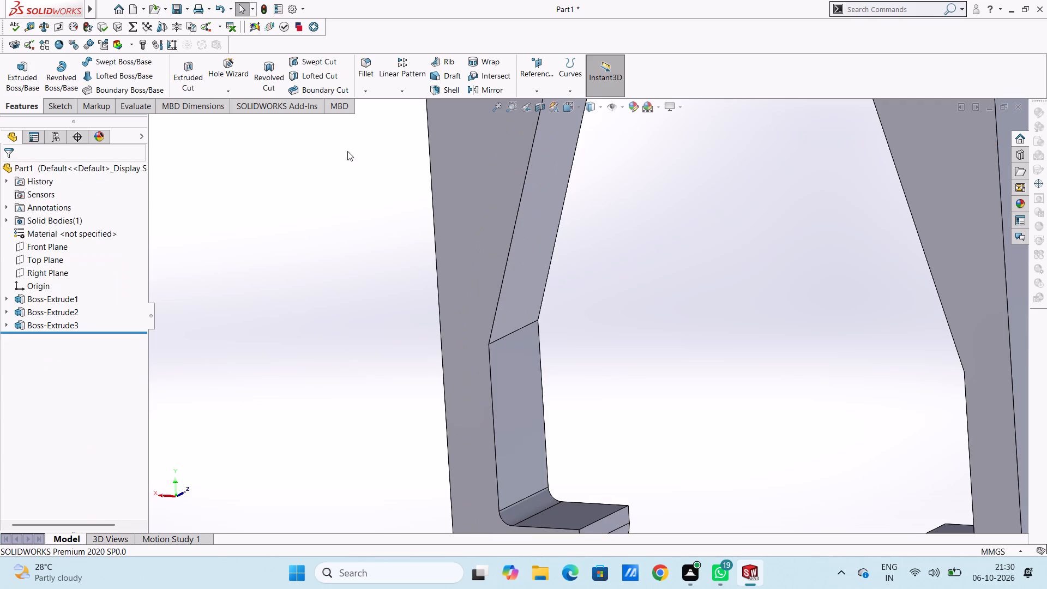
Fillet the inner bend edges of both legs, where the slanted face meets the straight face, with a symmetric 20 mm radius.
{"action": "left_click", "coordinate": [366, 68]}
{"action": "scroll", "coordinate": [521, 336], "scroll_direction": "down", "scroll_amount": 5}
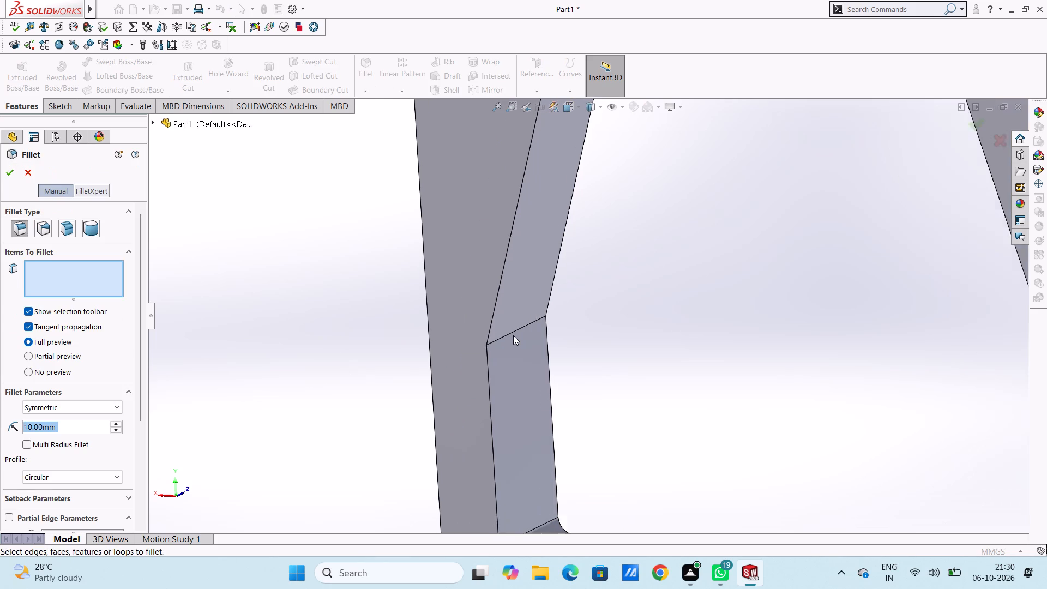
{"action": "scroll", "coordinate": [513, 335], "scroll_direction": "down", "scroll_amount": 3}
{"action": "left_click", "coordinate": [508, 335]}
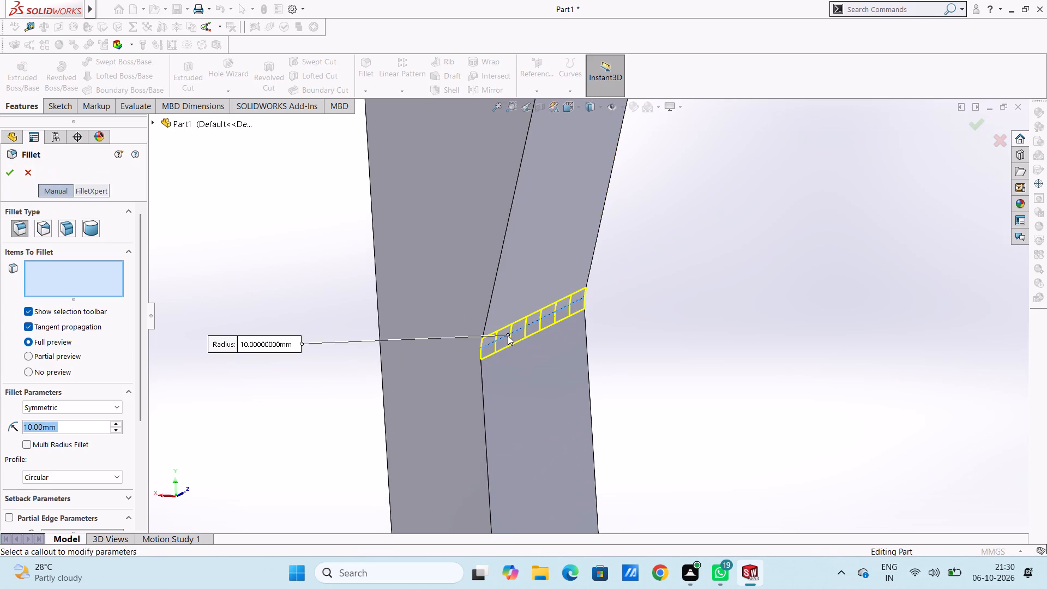
{"action": "scroll", "coordinate": [343, 406], "scroll_direction": "down", "scroll_amount": 1}
{"action": "scroll", "coordinate": [342, 406], "scroll_direction": "up", "scroll_amount": 11}
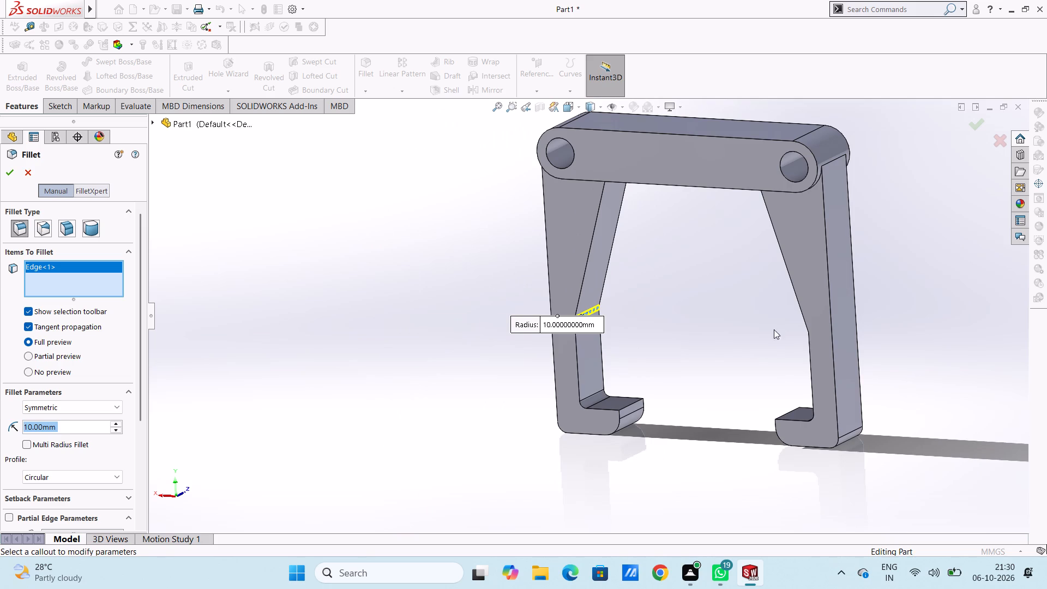
{"action": "middle_click_drag", "start_coordinate": [731, 339], "coordinate": [798, 319]}
{"action": "scroll", "coordinate": [804, 329], "scroll_direction": "down", "scroll_amount": 8}
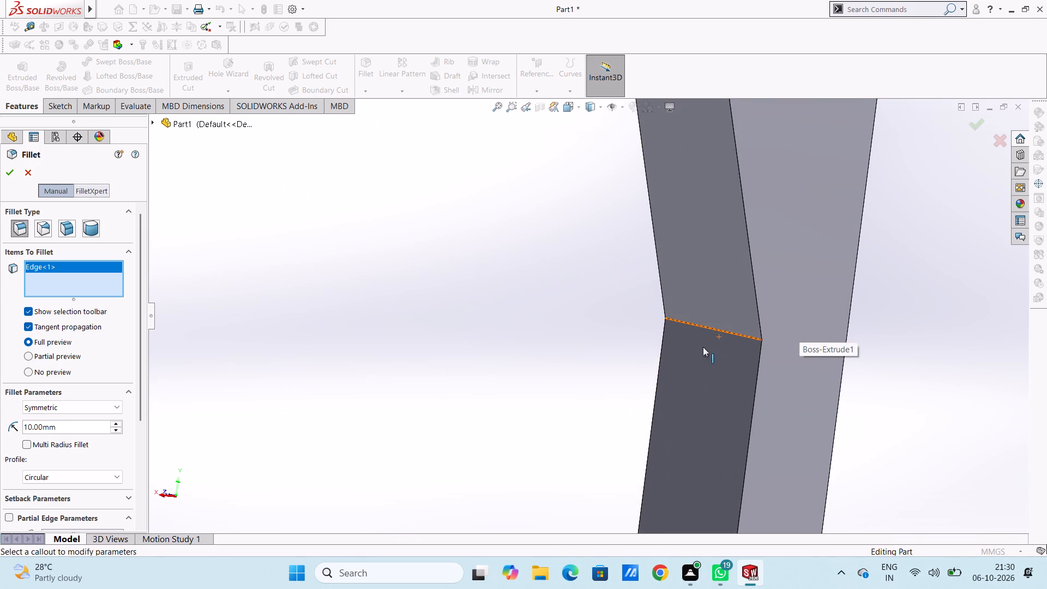
{"action": "left_click", "coordinate": [705, 329]}
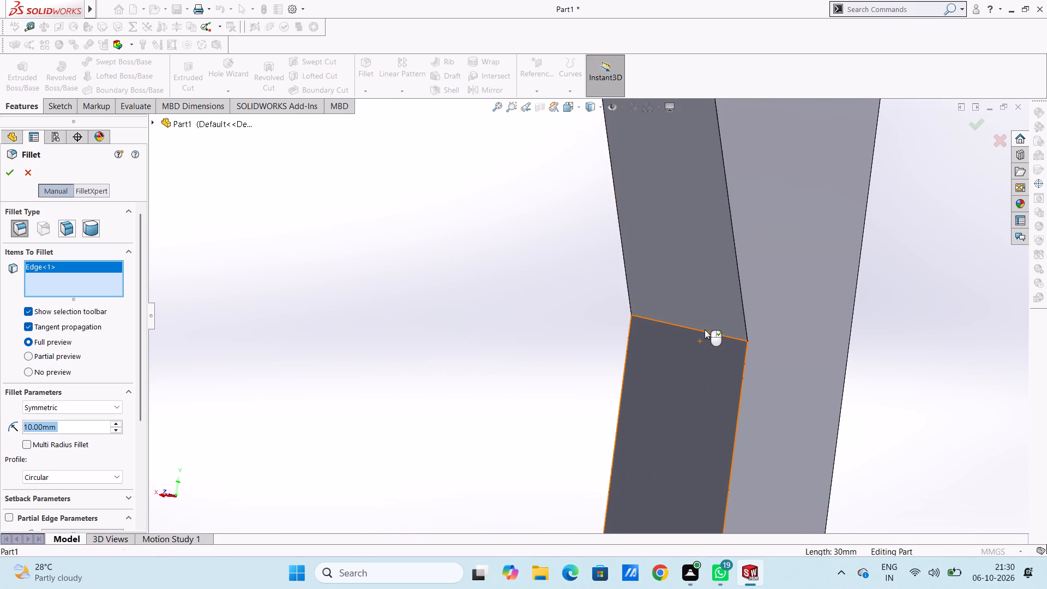
{"action": "left_click", "coordinate": [705, 328]}
{"action": "left_click", "coordinate": [706, 333]}
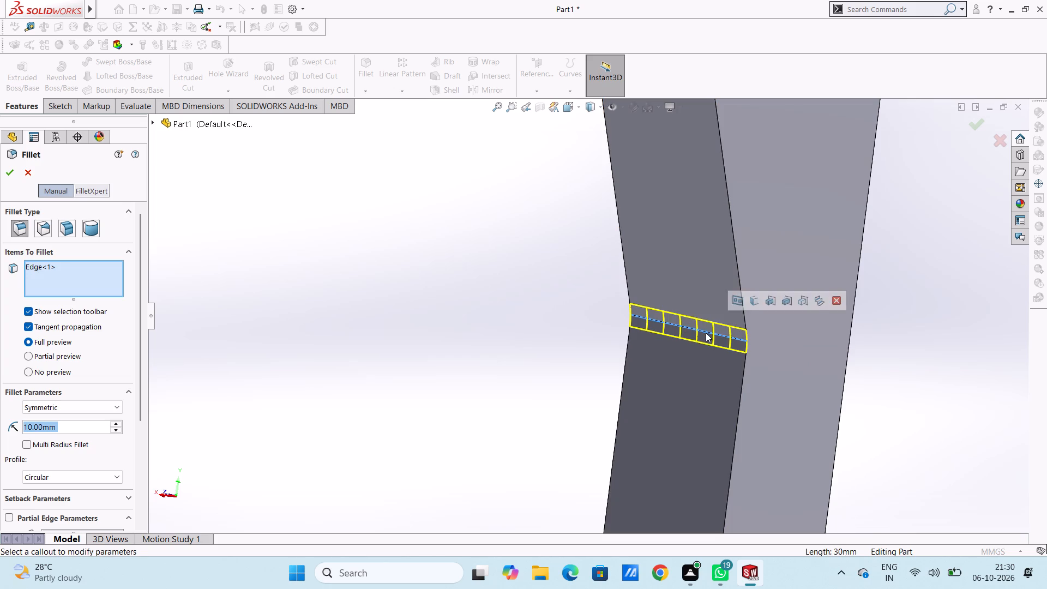
{"action": "scroll", "coordinate": [501, 364], "scroll_direction": "up", "scroll_amount": 11}
{"action": "middle_click_drag", "start_coordinate": [479, 360], "coordinate": [464, 354]}
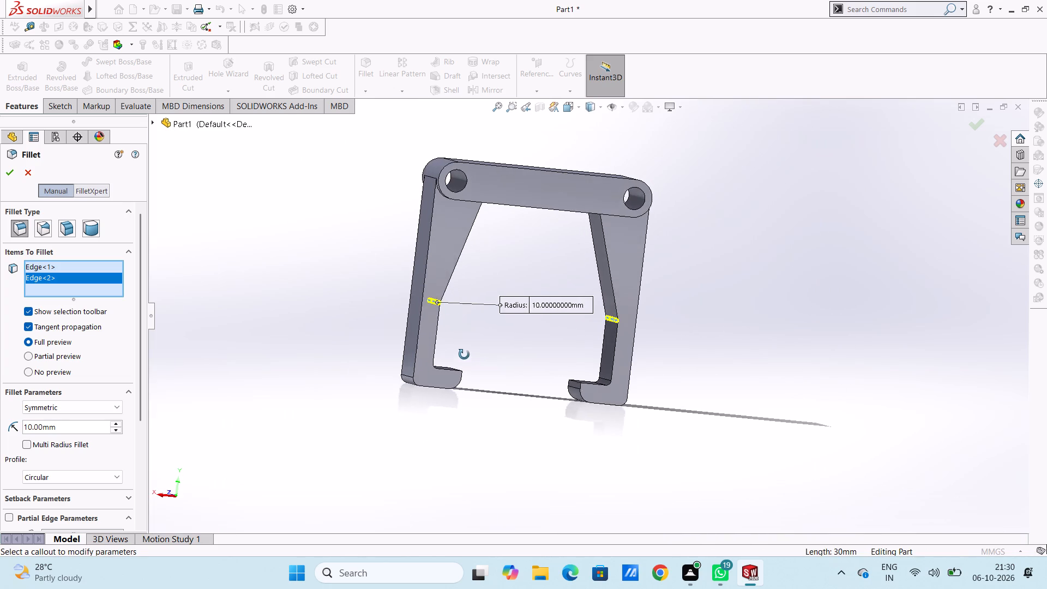
{"action": "middle_click_drag", "start_coordinate": [464, 354], "coordinate": [406, 351]}
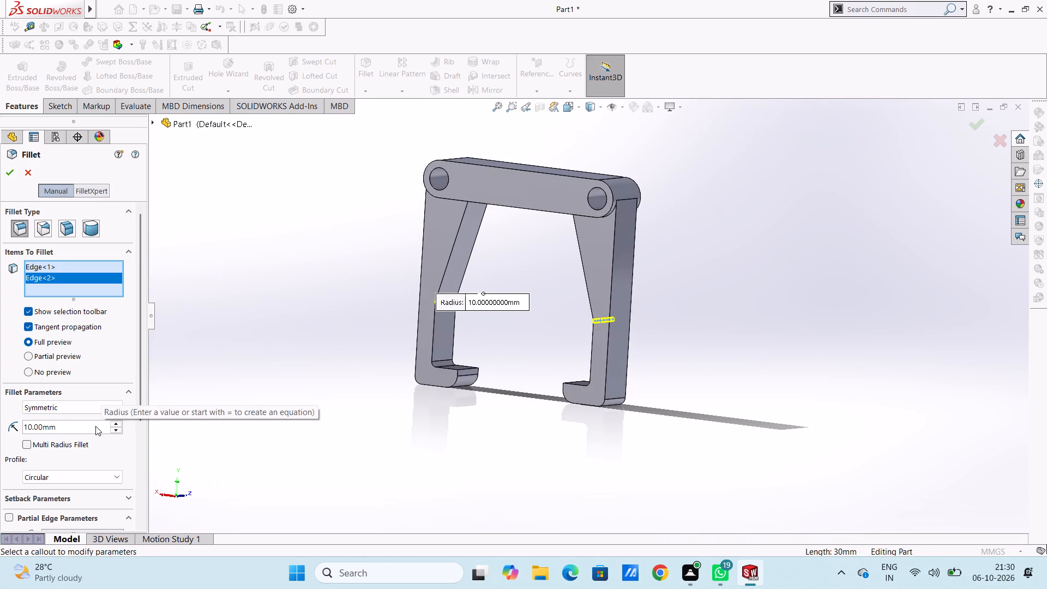
{"action": "double_click", "coordinate": [95, 426]}
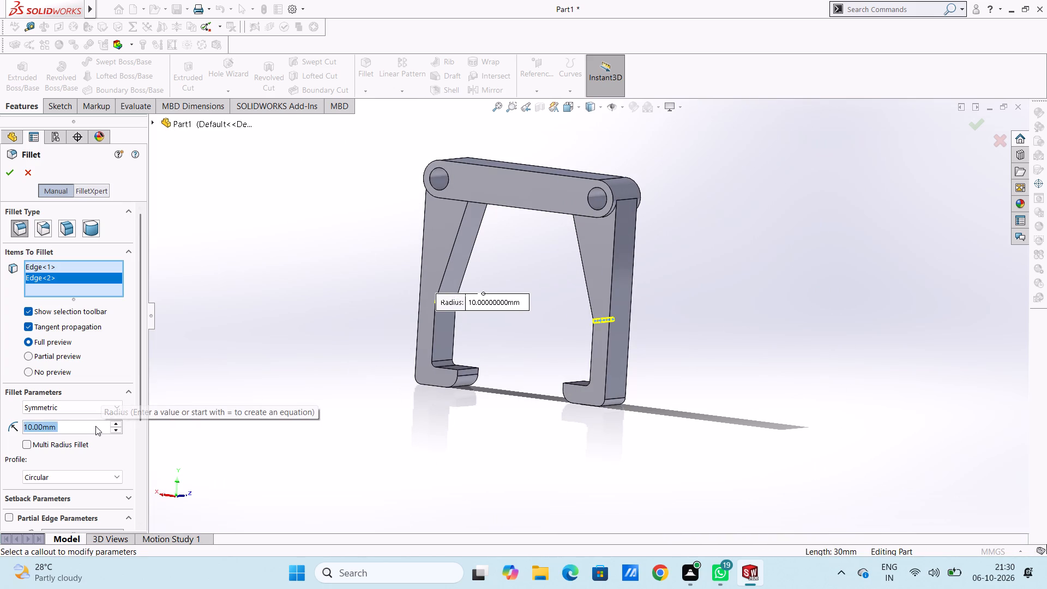
{"action": "type", "text": "20"}
{"action": "key", "text": "Return"}
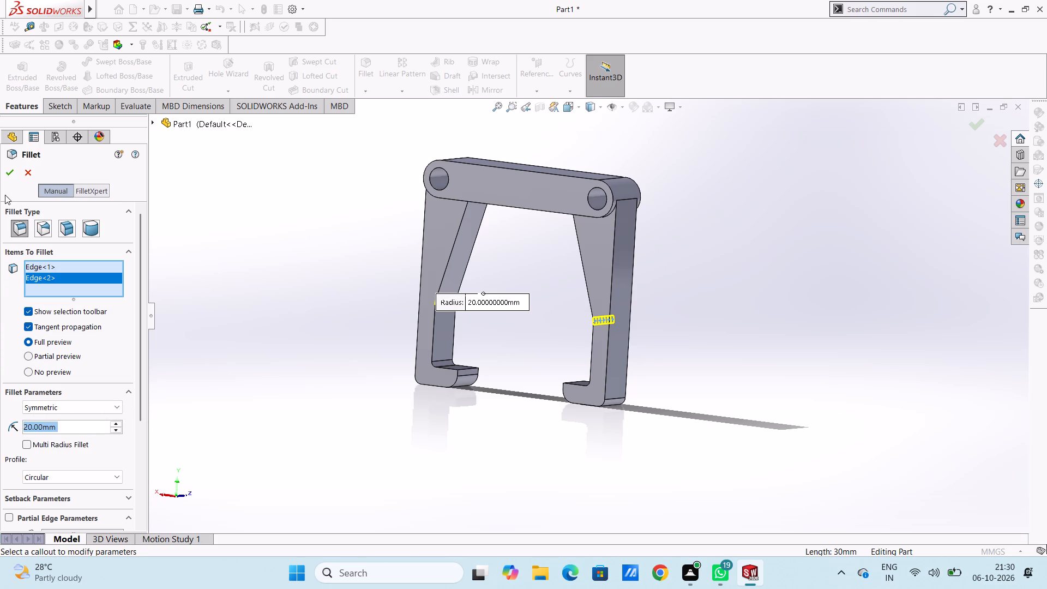
{"action": "left_click", "coordinate": [6, 179]}
{"action": "left_click", "coordinate": [251, 335]}
Examine the filleted legs and the whole part from several angles.
{"action": "middle_click_drag", "start_coordinate": [256, 336], "coordinate": [305, 353]}
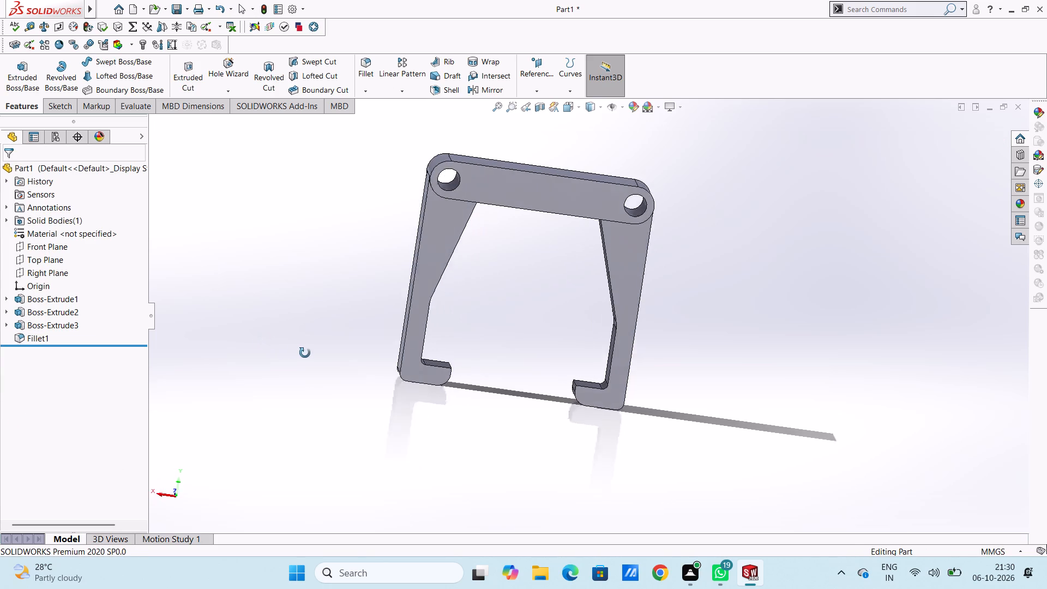
{"action": "middle_click_drag", "start_coordinate": [305, 353], "coordinate": [278, 339]}
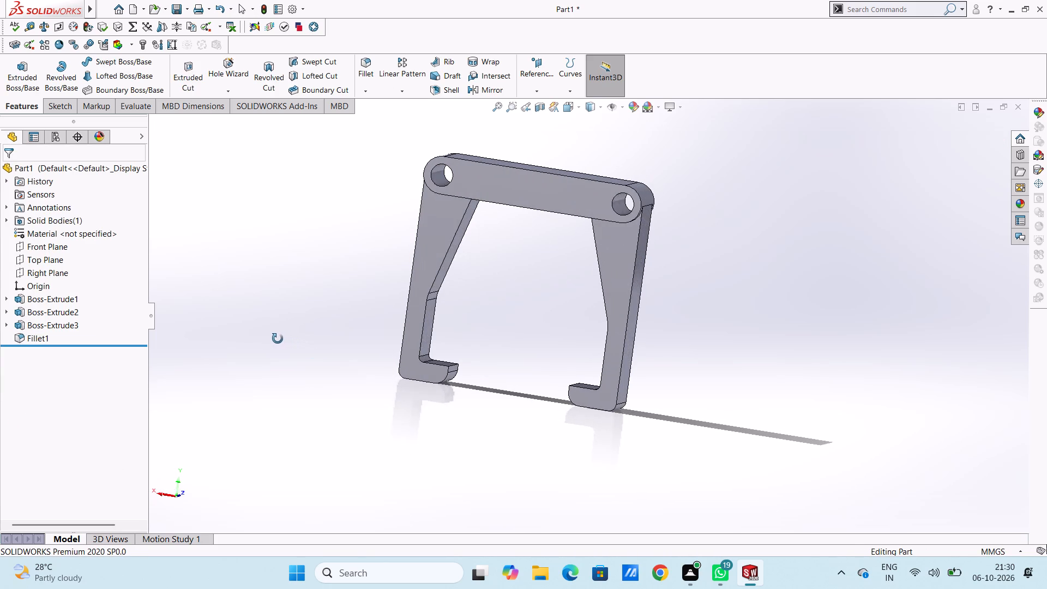
{"action": "middle_click_drag", "start_coordinate": [278, 339], "coordinate": [282, 348]}
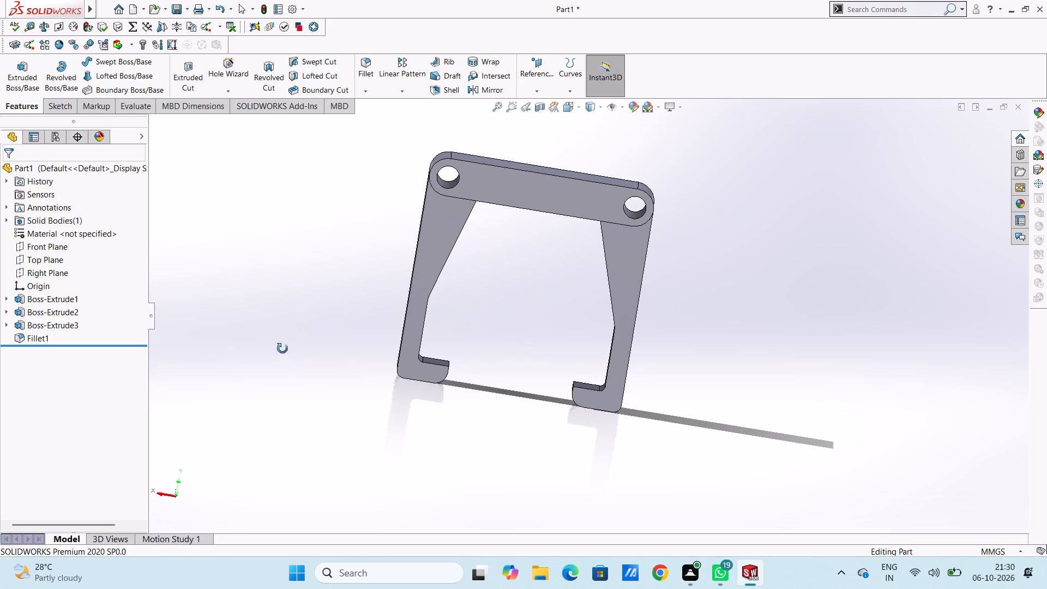
{"action": "middle_click_drag", "start_coordinate": [282, 348], "coordinate": [299, 382]}
{"action": "scroll", "coordinate": [299, 382], "scroll_direction": "down", "scroll_amount": 1}
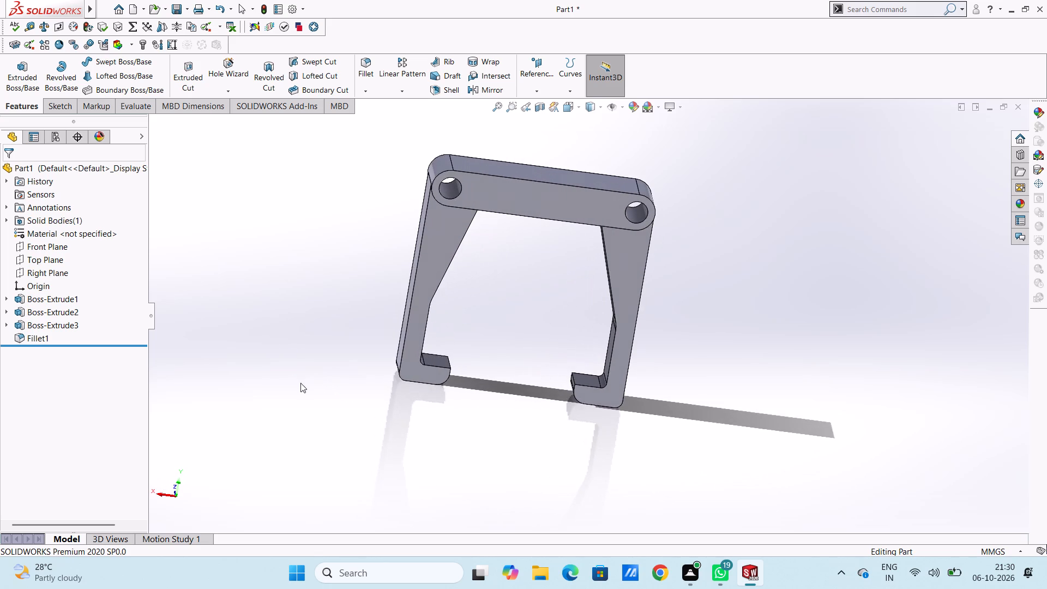
{"action": "scroll", "coordinate": [661, 492], "scroll_direction": "up", "scroll_amount": 3}
{"action": "middle_click_drag", "start_coordinate": [681, 437], "coordinate": [714, 365]}
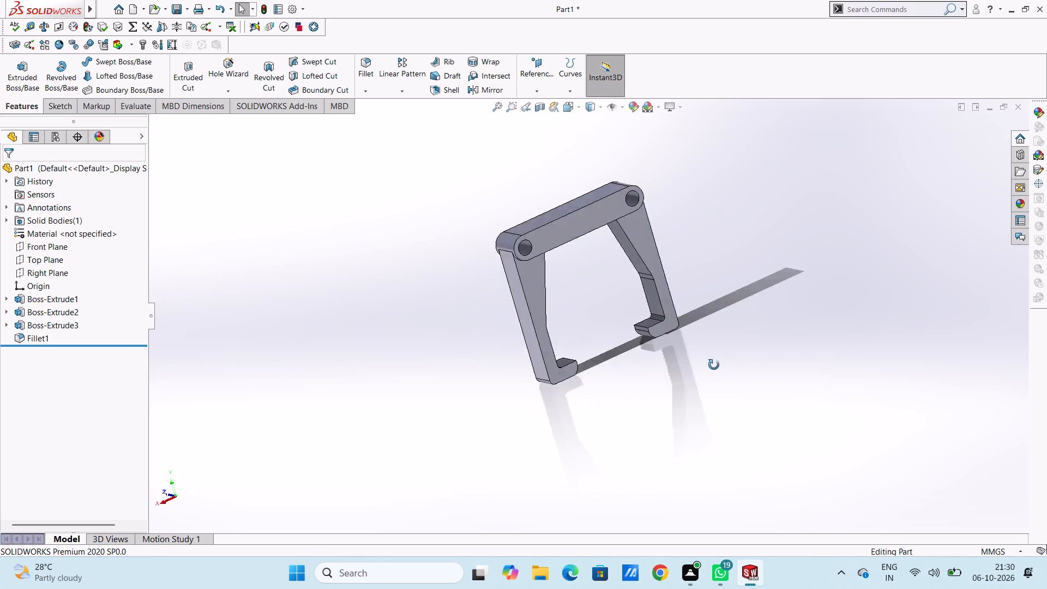
{"action": "middle_click_drag", "start_coordinate": [714, 365], "coordinate": [692, 353]}
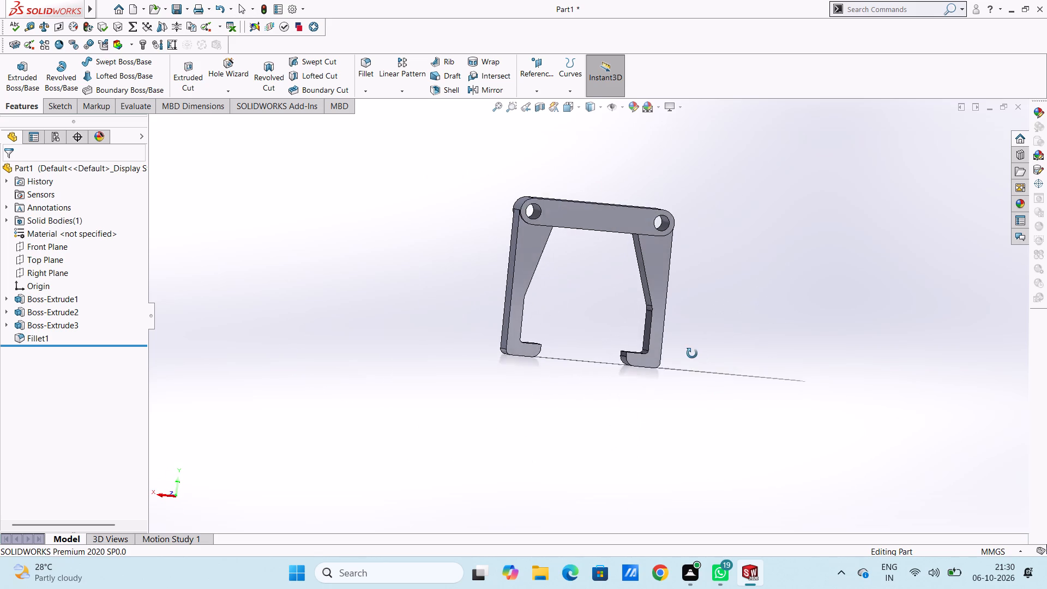
{"action": "middle_click_drag", "start_coordinate": [692, 353], "coordinate": [695, 411]}
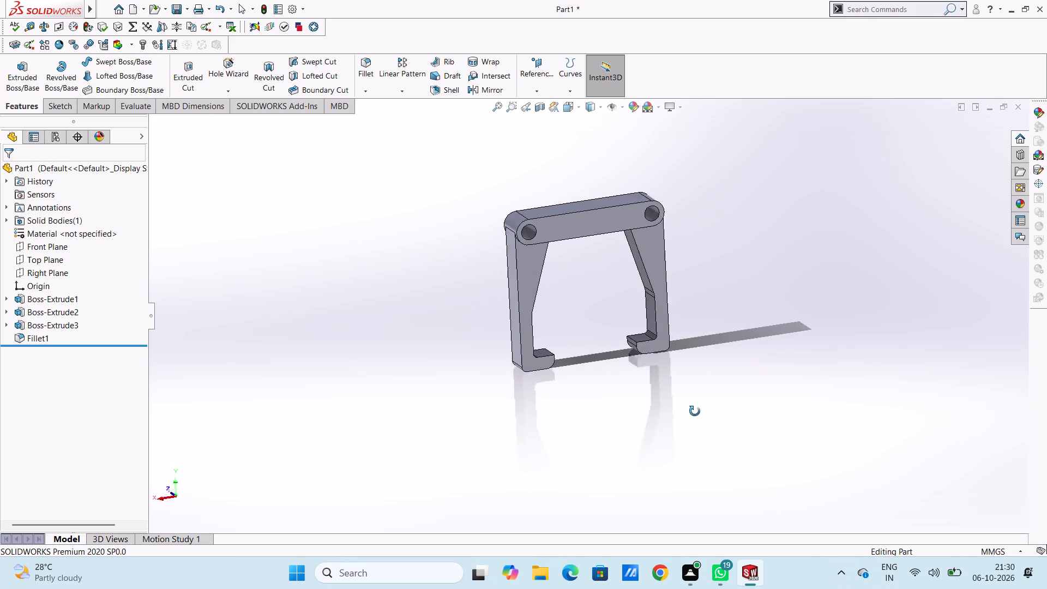
{"action": "middle_click_drag", "start_coordinate": [695, 411], "coordinate": [621, 452]}
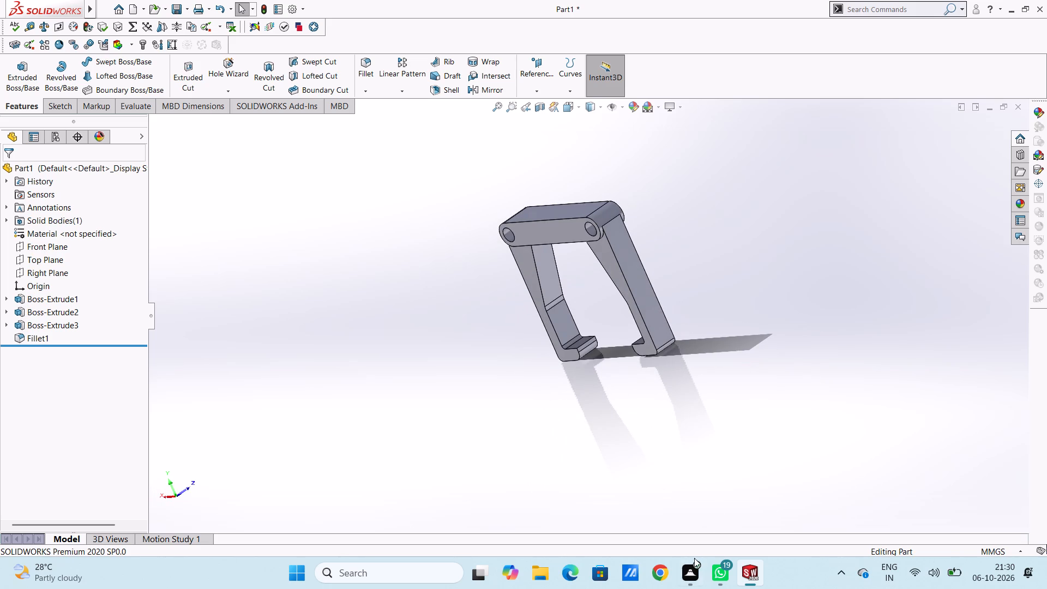
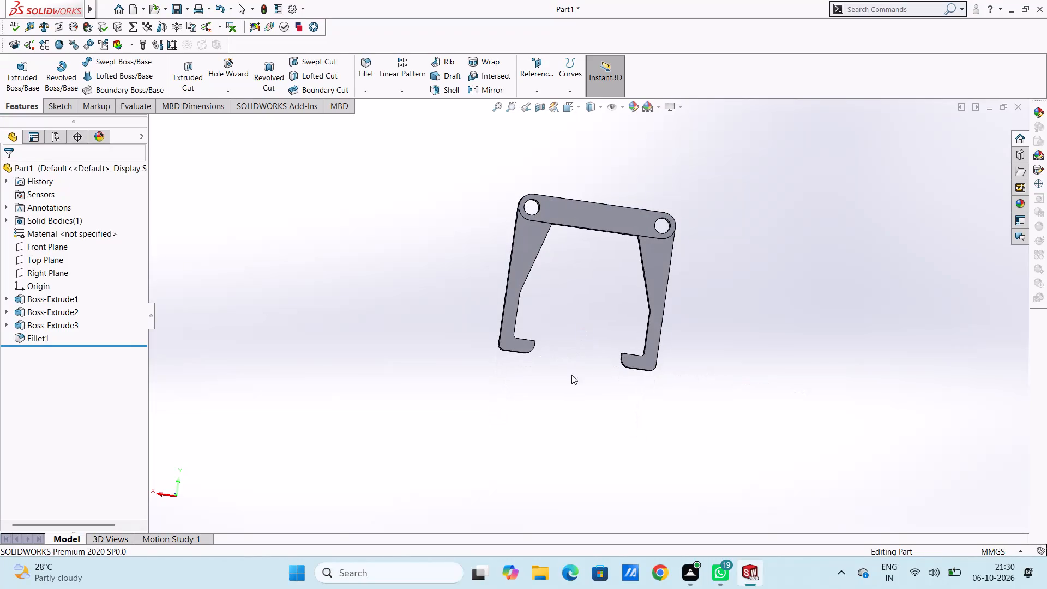
Sketch a circle about 18 mm in diameter at the middle of the crossbar's flat top face.
{"action": "middle_click_drag", "start_coordinate": [562, 384], "coordinate": [628, 448]}
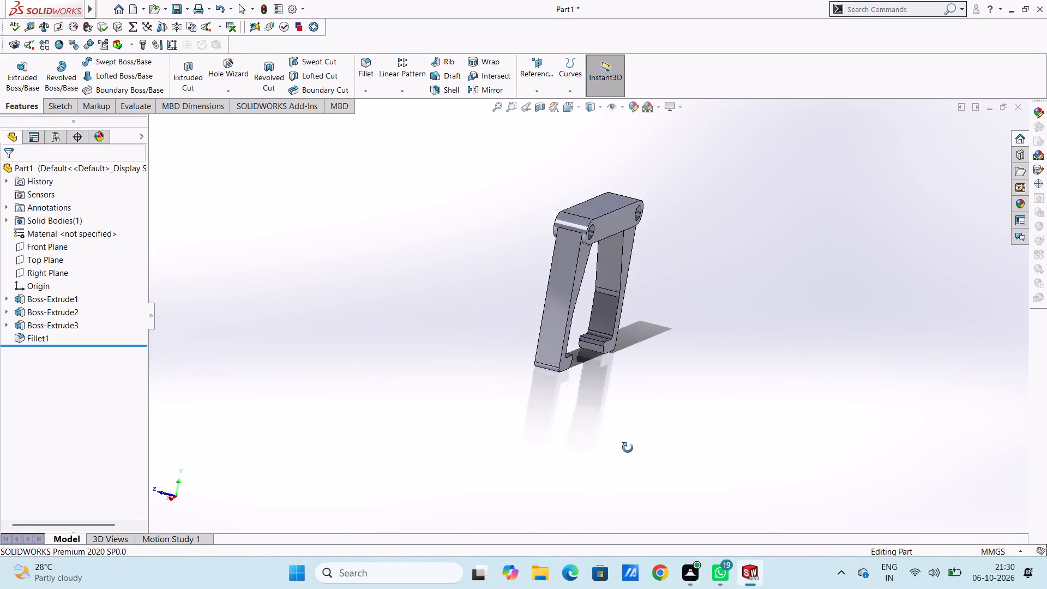
{"action": "middle_click_drag", "start_coordinate": [628, 448], "coordinate": [537, 441]}
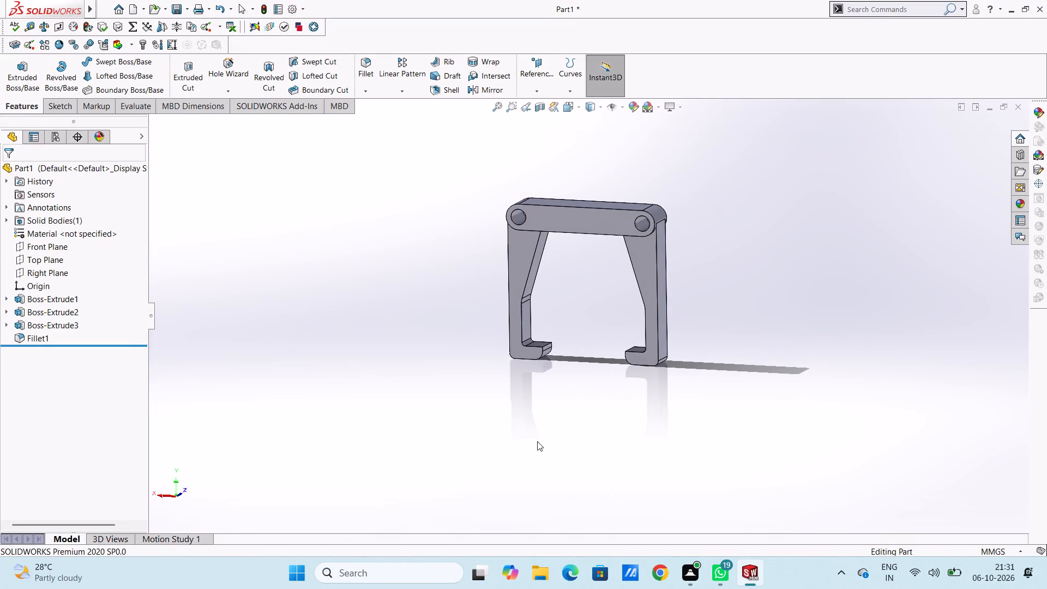
{"action": "middle_click_drag", "start_coordinate": [568, 418], "coordinate": [670, 486]}
{"action": "middle_click_drag", "start_coordinate": [687, 360], "coordinate": [704, 406]}
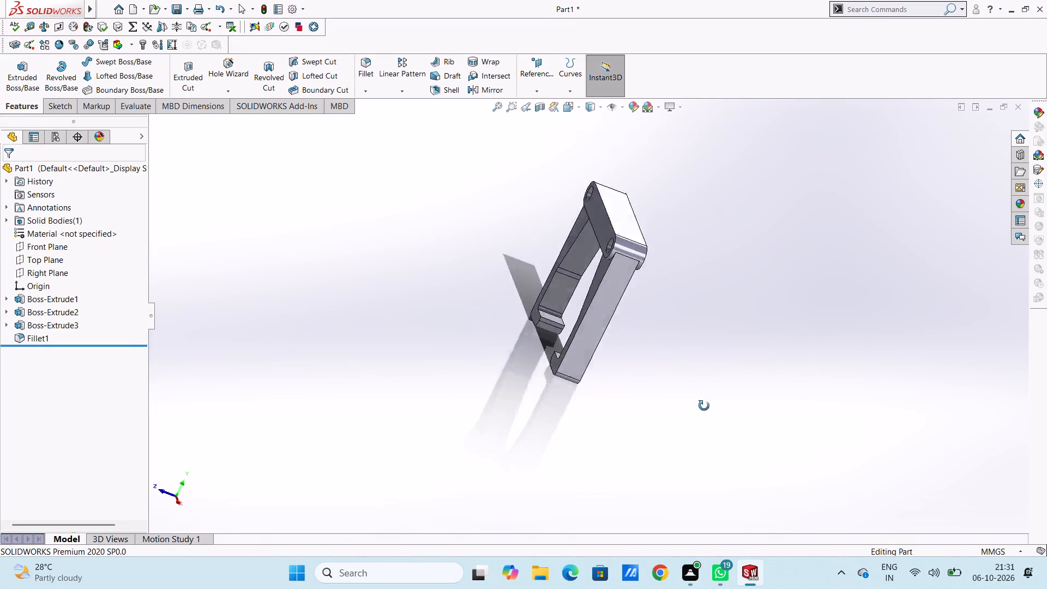
{"action": "middle_click_drag", "start_coordinate": [704, 406], "coordinate": [654, 388]}
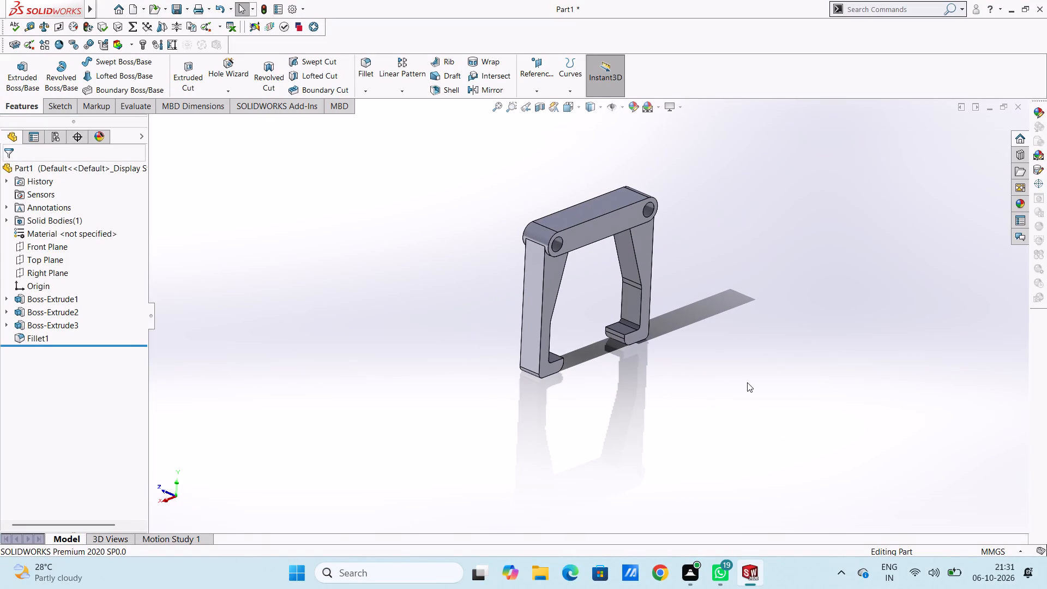
{"action": "key", "text": "ctrl+5"}
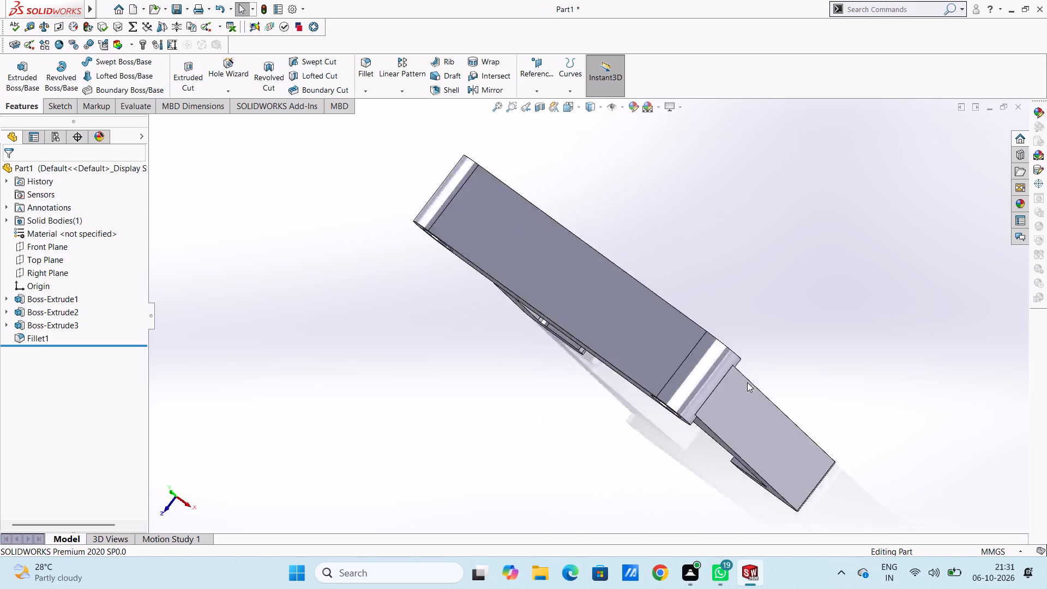
{"action": "scroll", "coordinate": [747, 382], "scroll_direction": "up", "scroll_amount": 2}
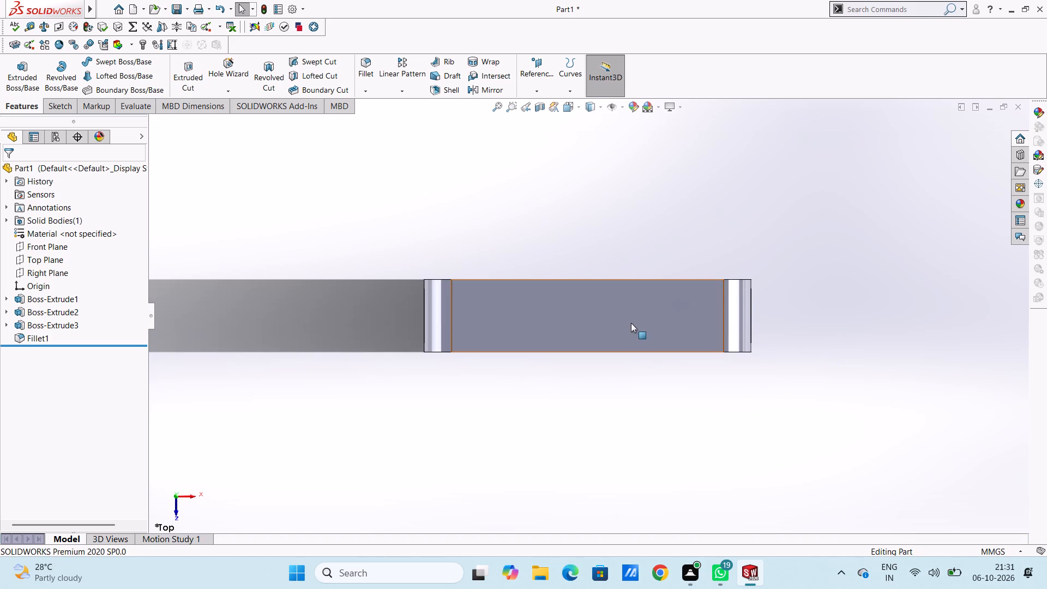
{"action": "left_click", "coordinate": [623, 323]}
{"action": "left_click", "coordinate": [671, 295]}
{"action": "left_click", "coordinate": [634, 245]}
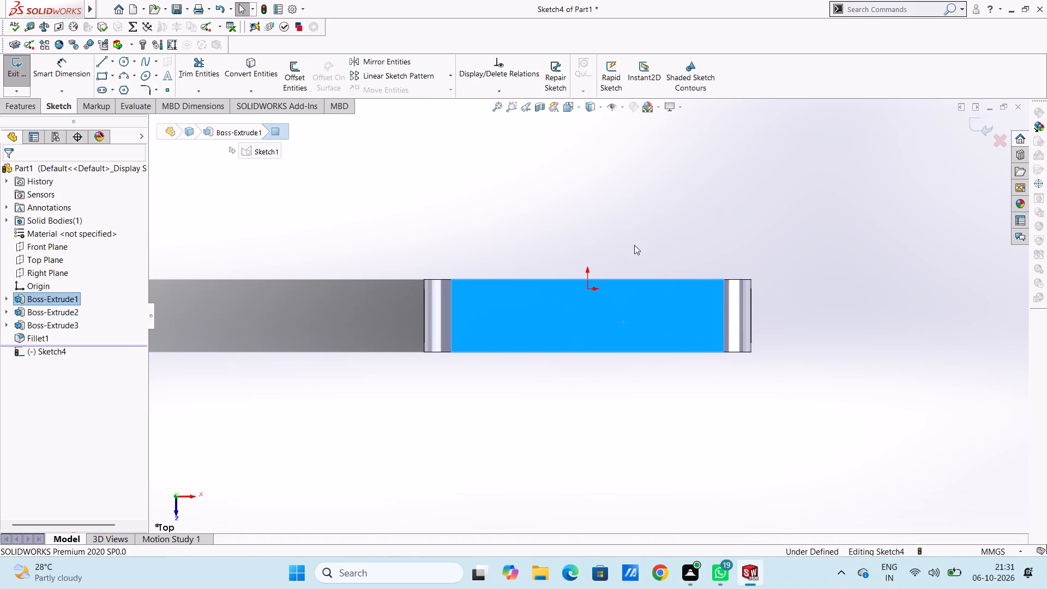
{"action": "left_click", "coordinate": [125, 62]}
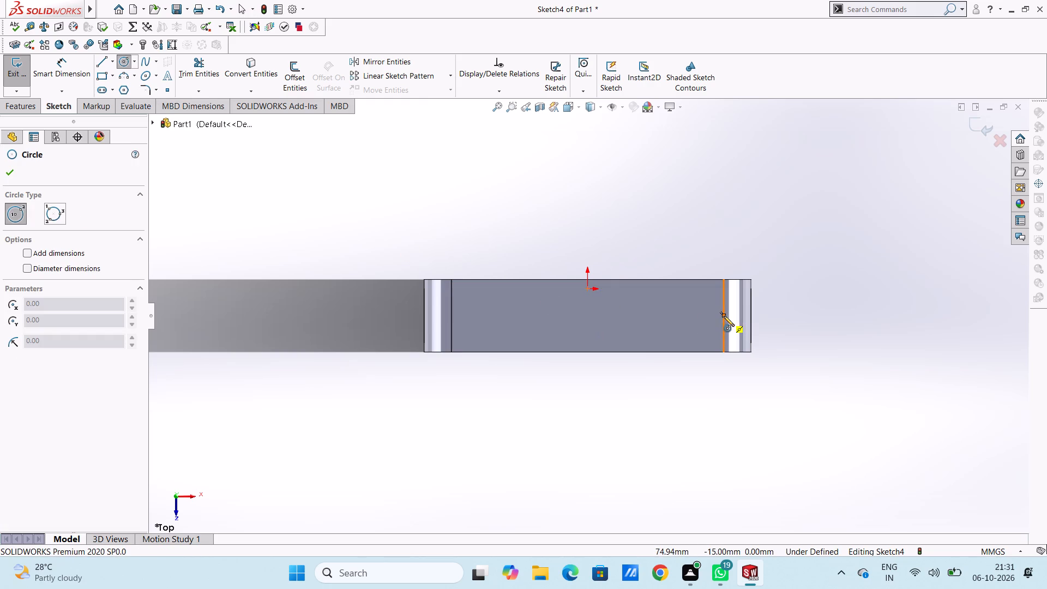
{"action": "left_click", "coordinate": [590, 317]}
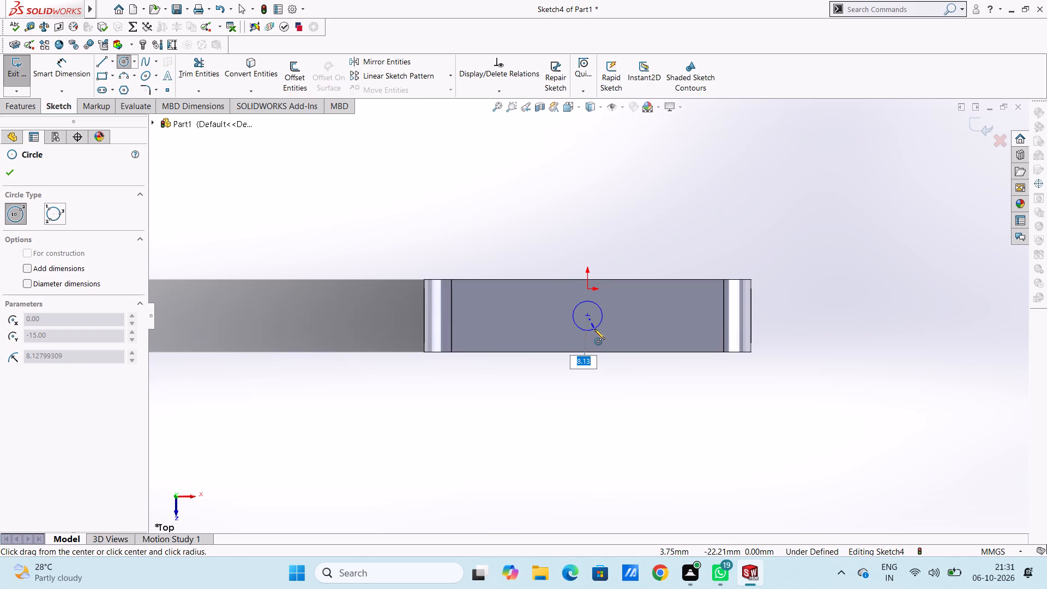
{"action": "left_click", "coordinate": [594, 330]}
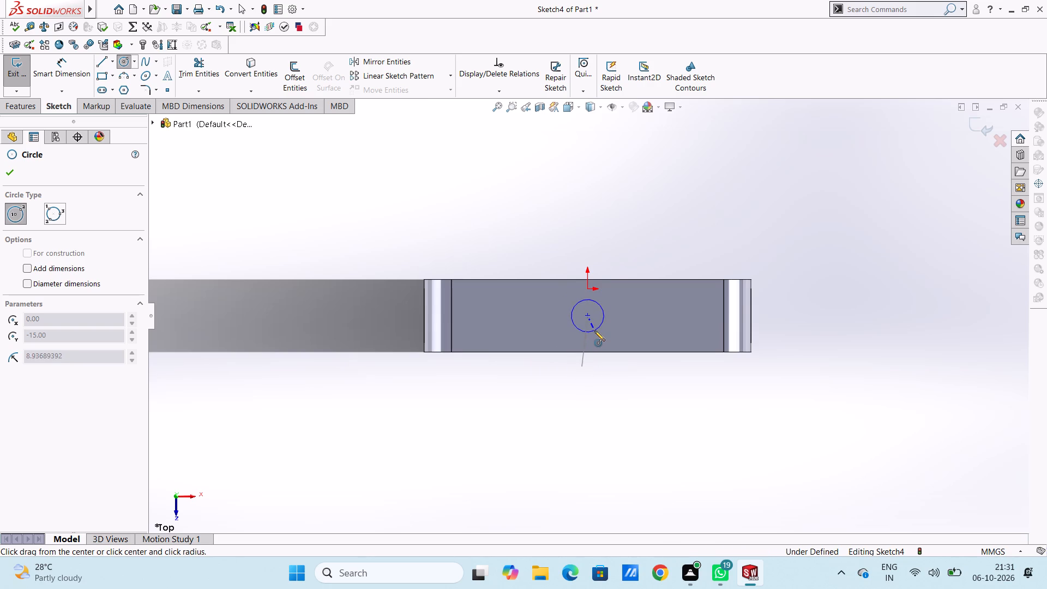
{"action": "left_click", "coordinate": [16, 173]}
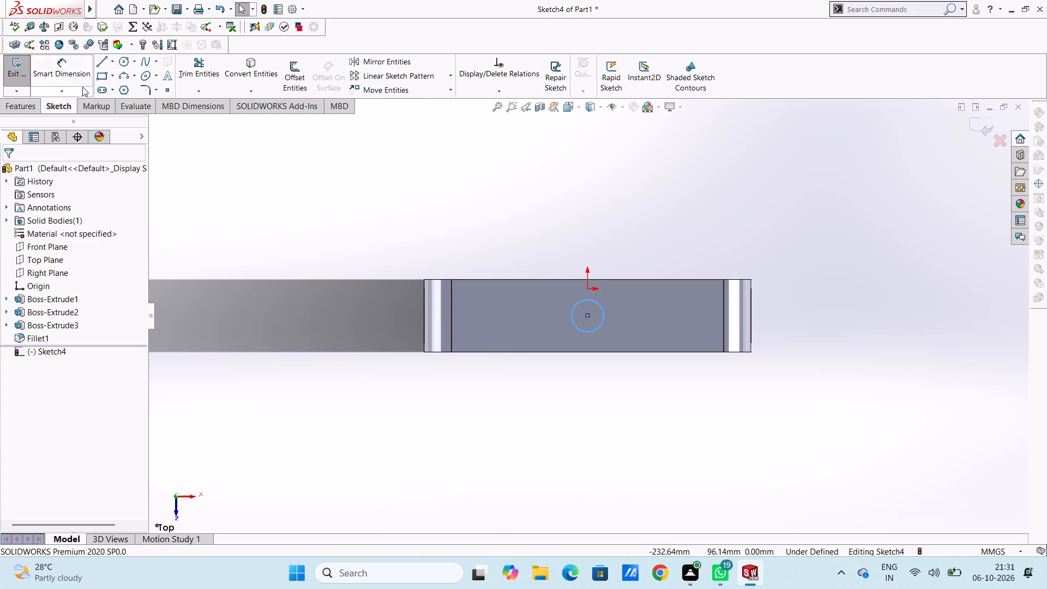
Dimension the sketched circle's diameter to 16 mm.
{"action": "left_click", "coordinate": [75, 71]}
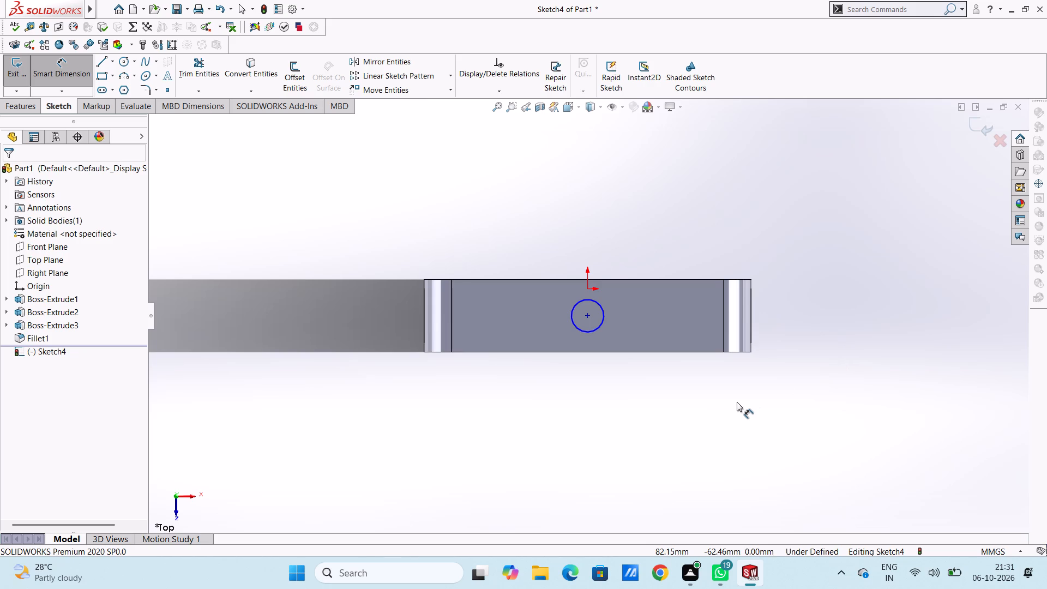
{"action": "scroll", "coordinate": [737, 402], "scroll_direction": "up", "scroll_amount": 1}
{"action": "scroll", "coordinate": [603, 319], "scroll_direction": "down", "scroll_amount": 1}
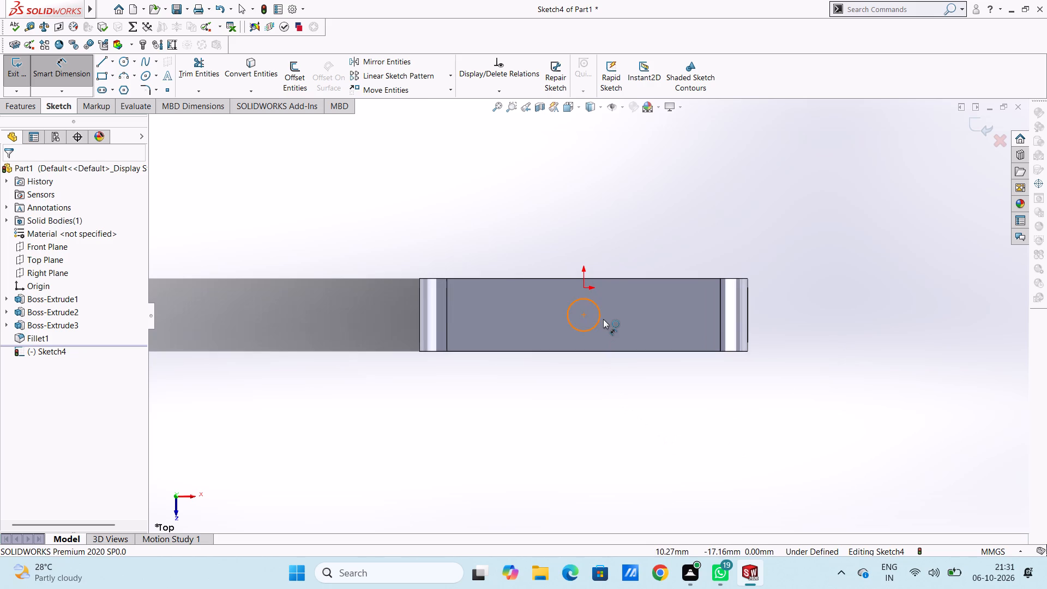
{"action": "scroll", "coordinate": [595, 308], "scroll_direction": "down", "scroll_amount": 2}
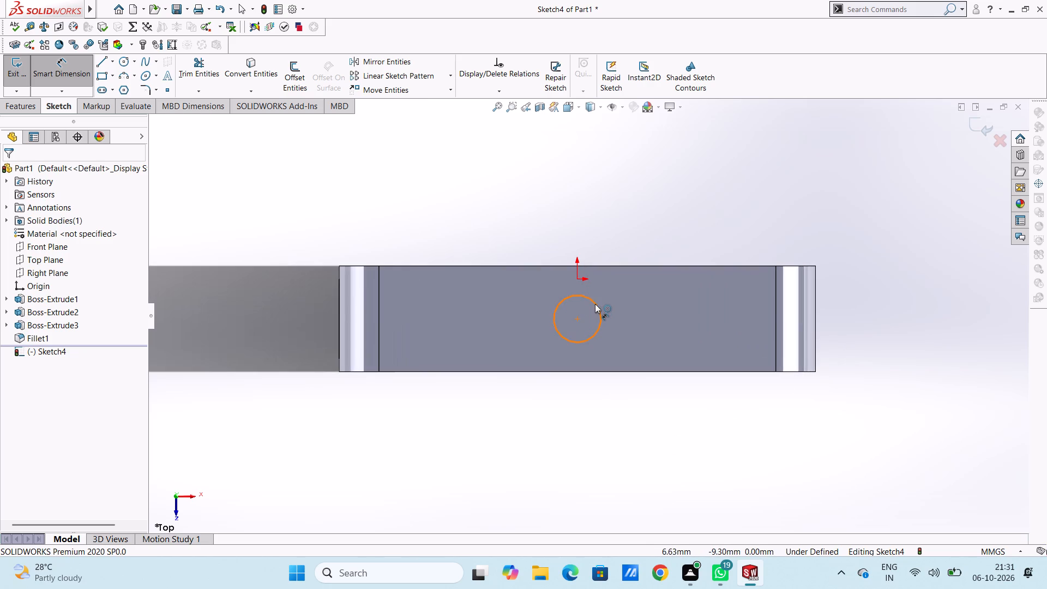
{"action": "left_click", "coordinate": [595, 304]}
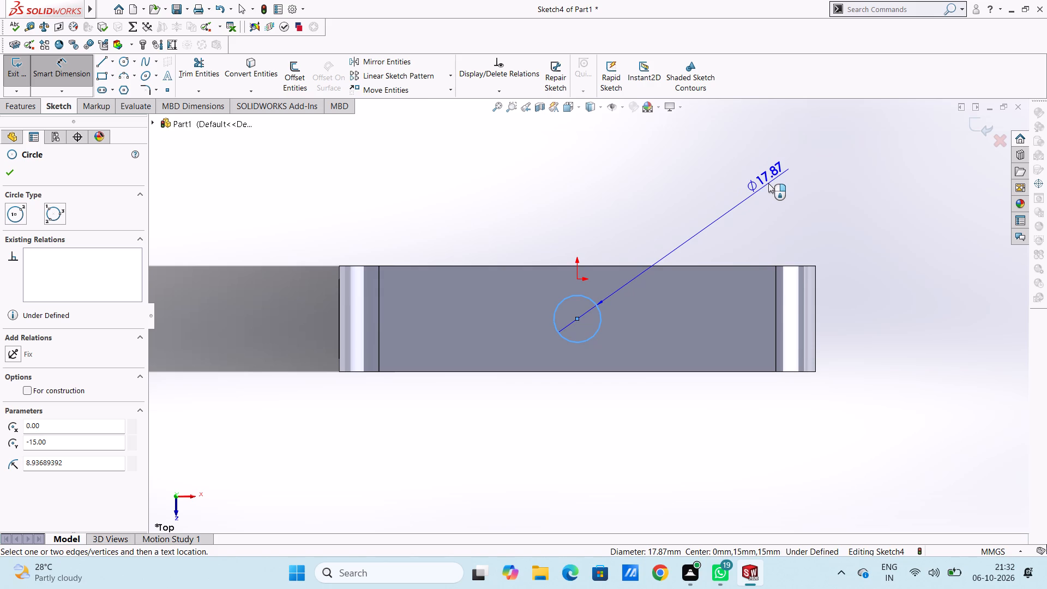
{"action": "left_click", "coordinate": [753, 198]}
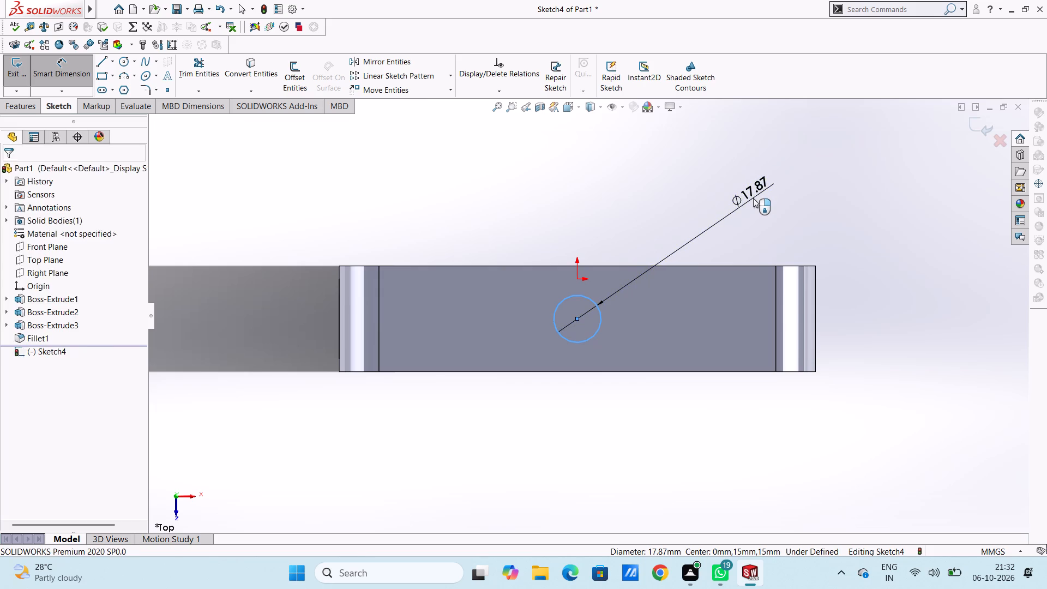
{"action": "type", "text": "15"}
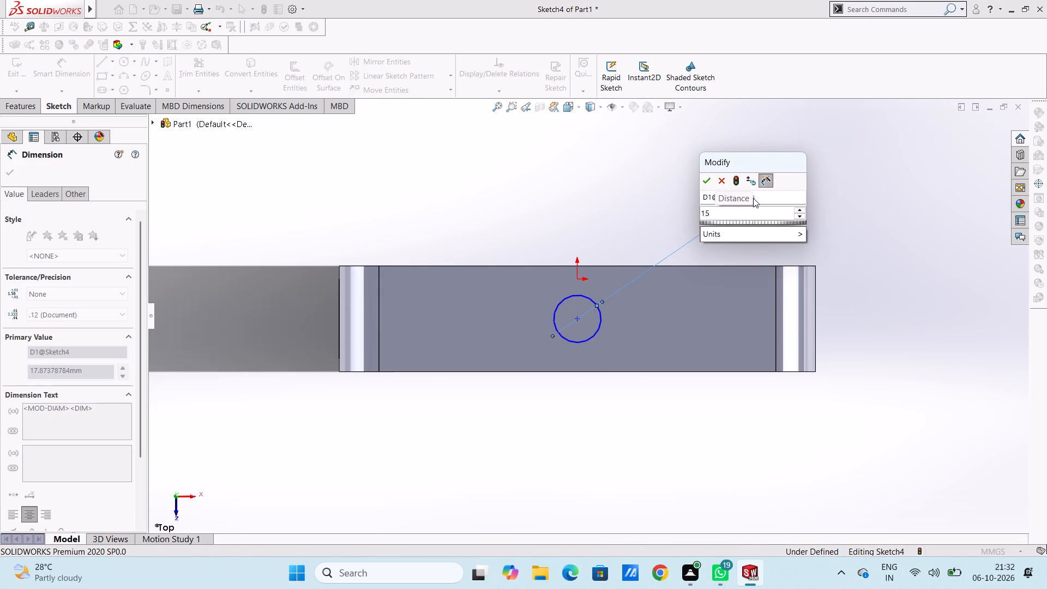
{"action": "key", "text": "BackSpace"}
{"action": "key", "text": "6"}
{"action": "key", "text": "Return"}
{"action": "left_click", "coordinate": [585, 221]}
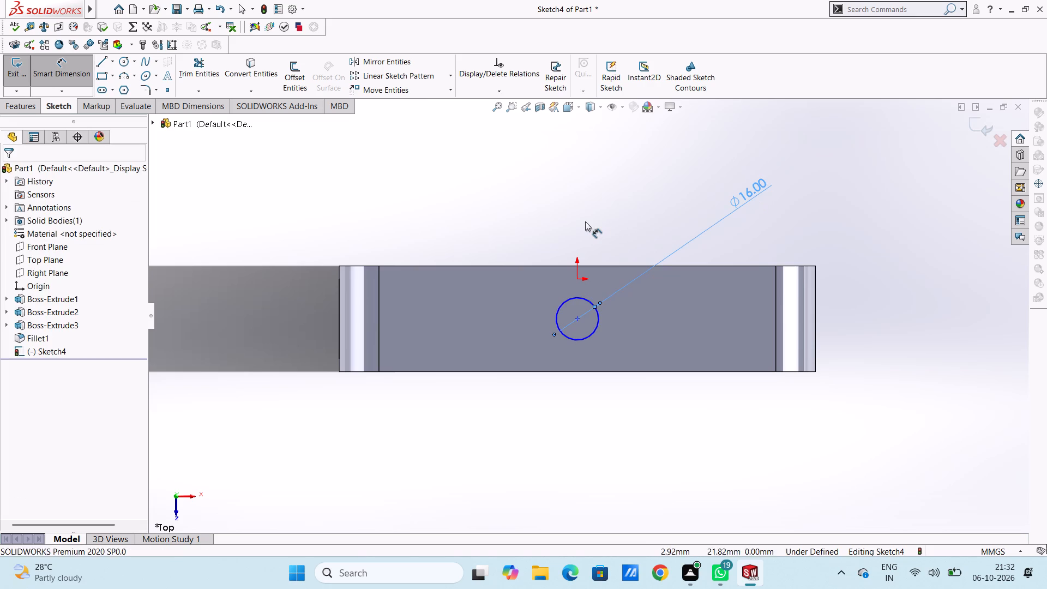
Dimension the circle's centre 20 mm from the top face's long back edge and 75 mm from its left short edge.
{"action": "left_click", "coordinate": [578, 318]}
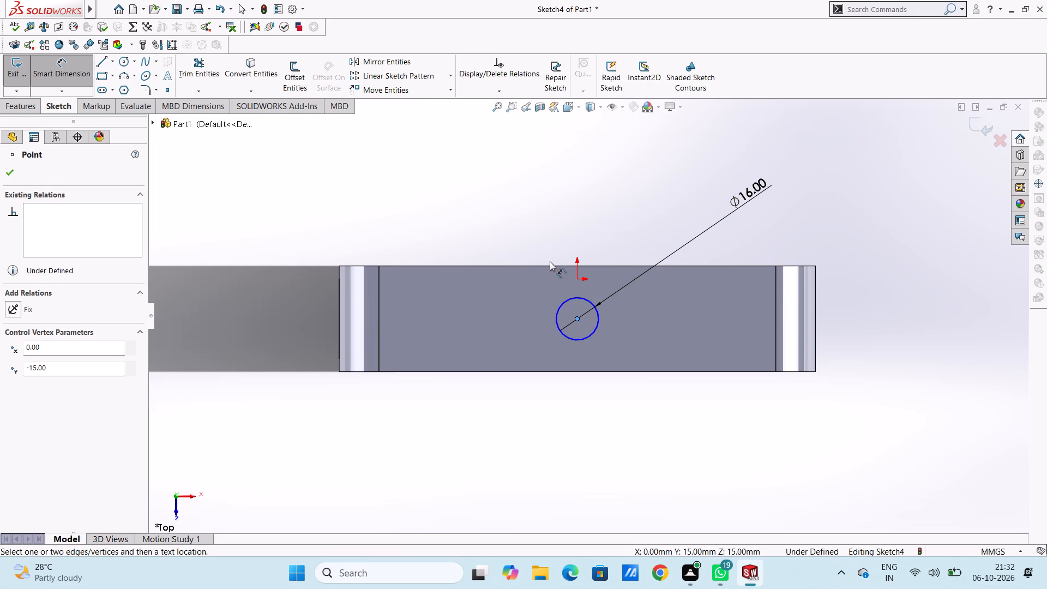
{"action": "left_click", "coordinate": [551, 266]}
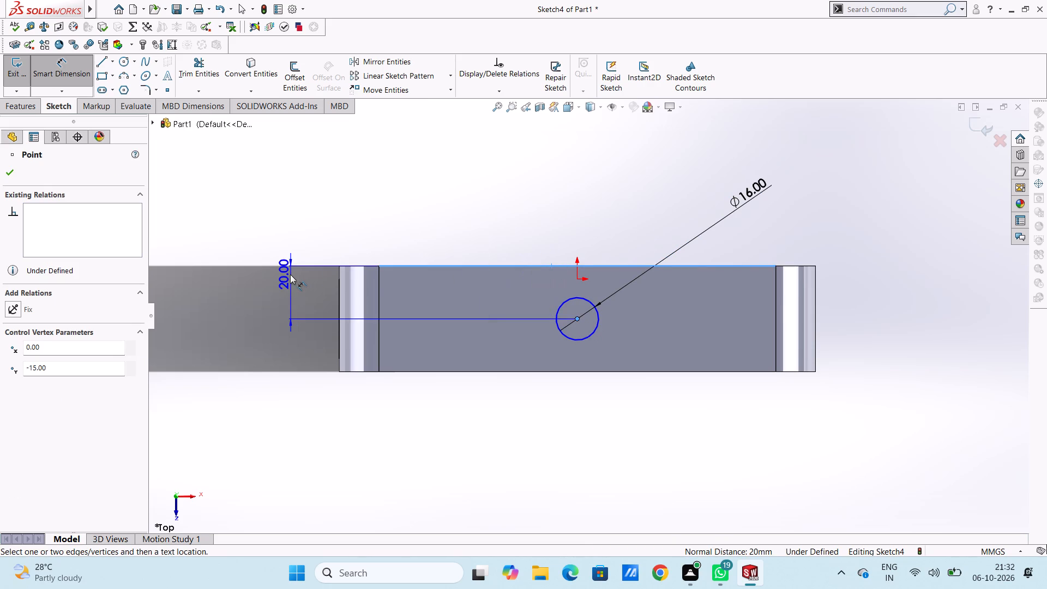
{"action": "left_click", "coordinate": [266, 267]}
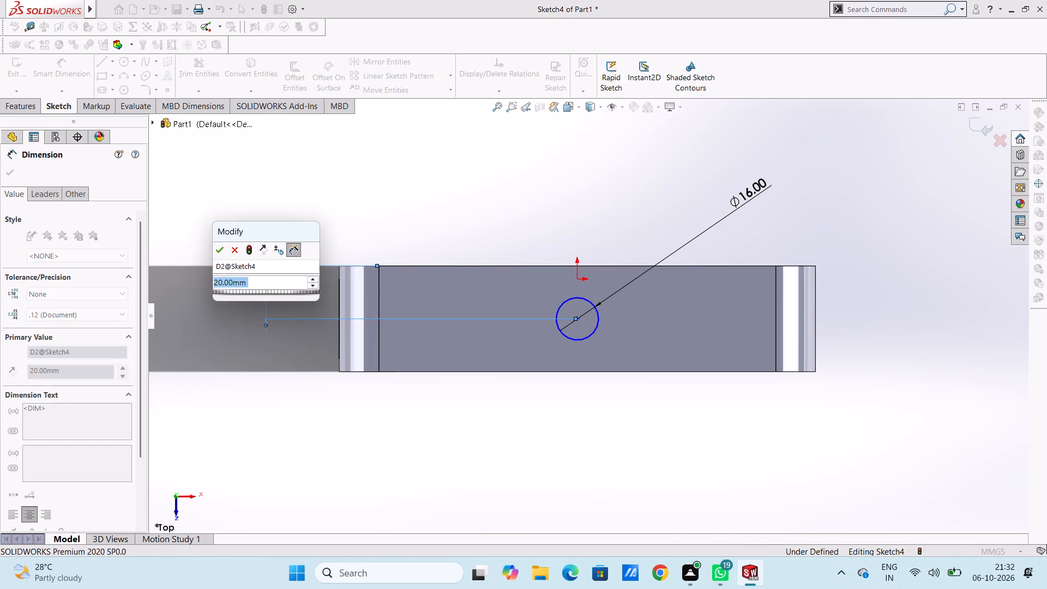
{"action": "left_click", "coordinate": [221, 251]}
{"action": "left_click", "coordinate": [261, 205]}
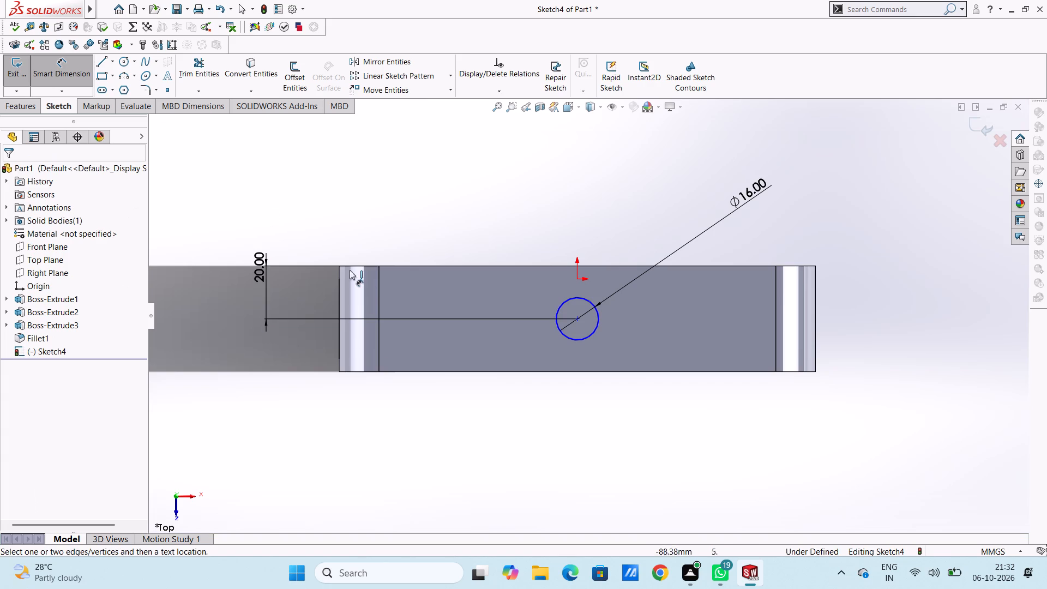
{"action": "left_click", "coordinate": [378, 293]}
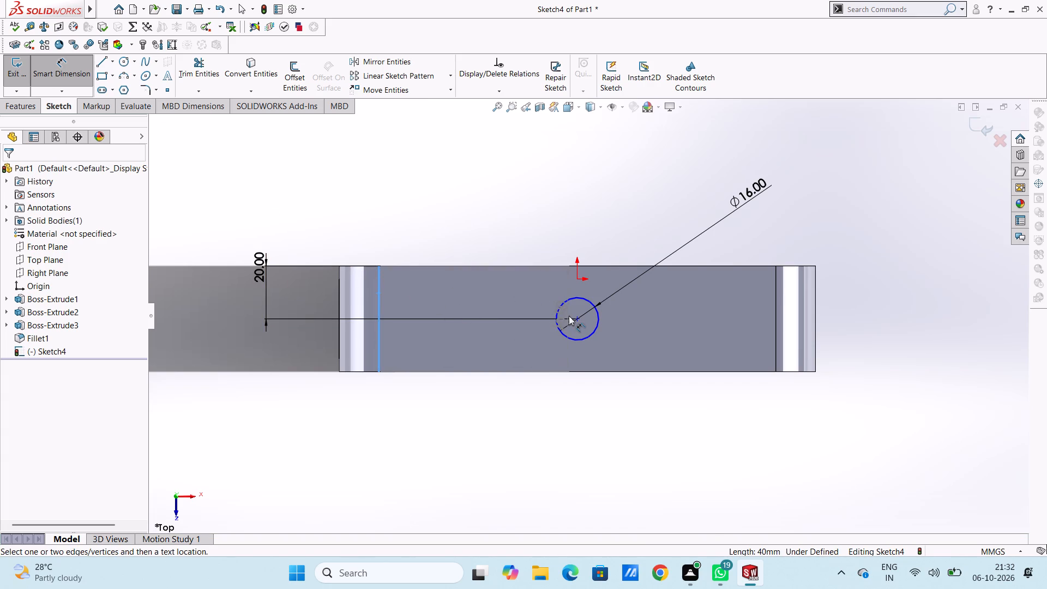
{"action": "left_click", "coordinate": [574, 318]}
{"action": "left_click", "coordinate": [521, 164]}
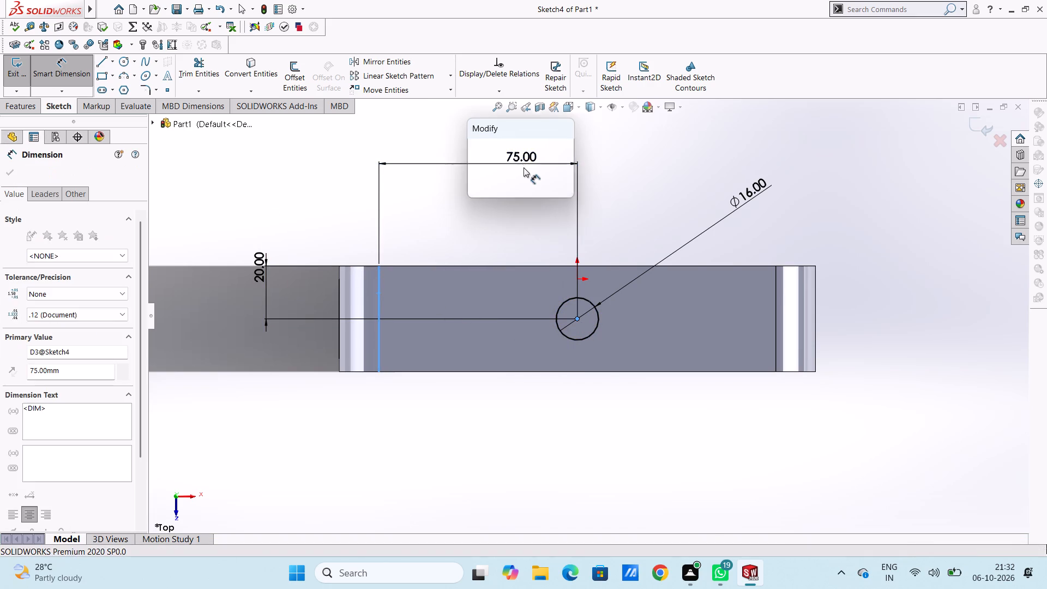
{"action": "left_click", "coordinate": [471, 146]}
{"action": "left_click", "coordinate": [461, 223]}
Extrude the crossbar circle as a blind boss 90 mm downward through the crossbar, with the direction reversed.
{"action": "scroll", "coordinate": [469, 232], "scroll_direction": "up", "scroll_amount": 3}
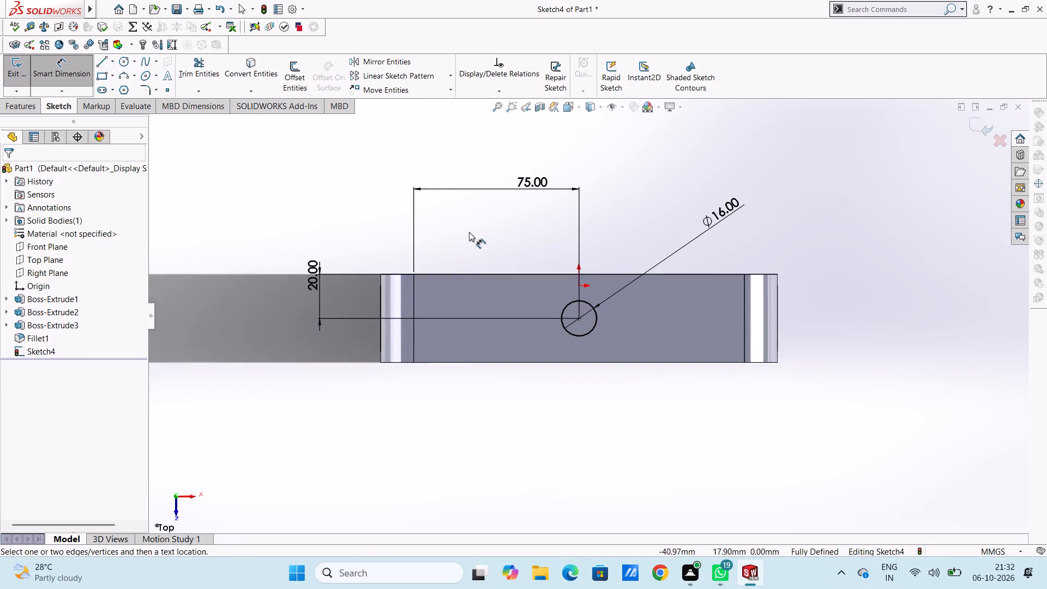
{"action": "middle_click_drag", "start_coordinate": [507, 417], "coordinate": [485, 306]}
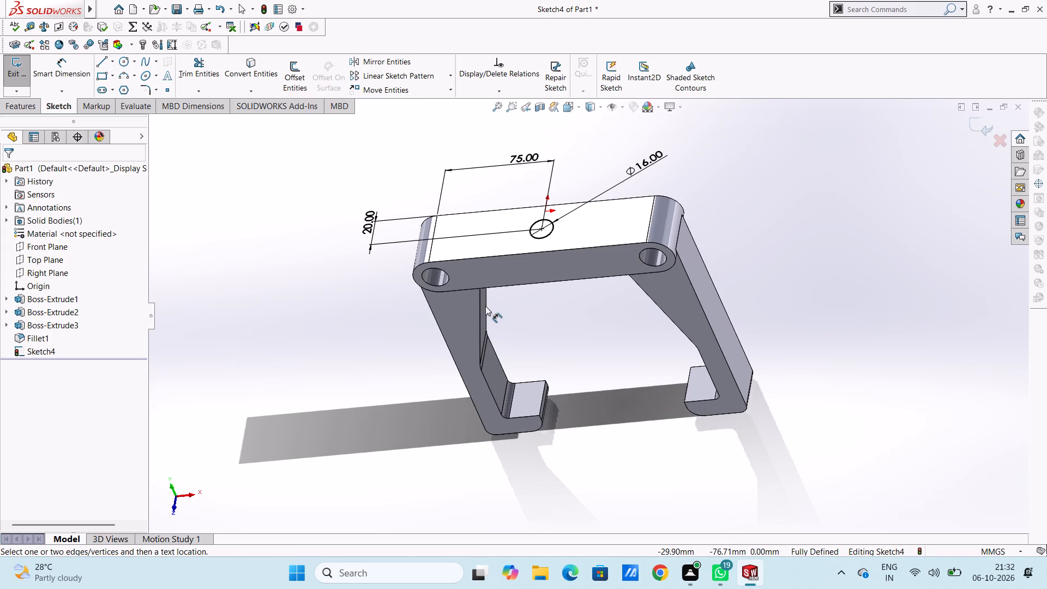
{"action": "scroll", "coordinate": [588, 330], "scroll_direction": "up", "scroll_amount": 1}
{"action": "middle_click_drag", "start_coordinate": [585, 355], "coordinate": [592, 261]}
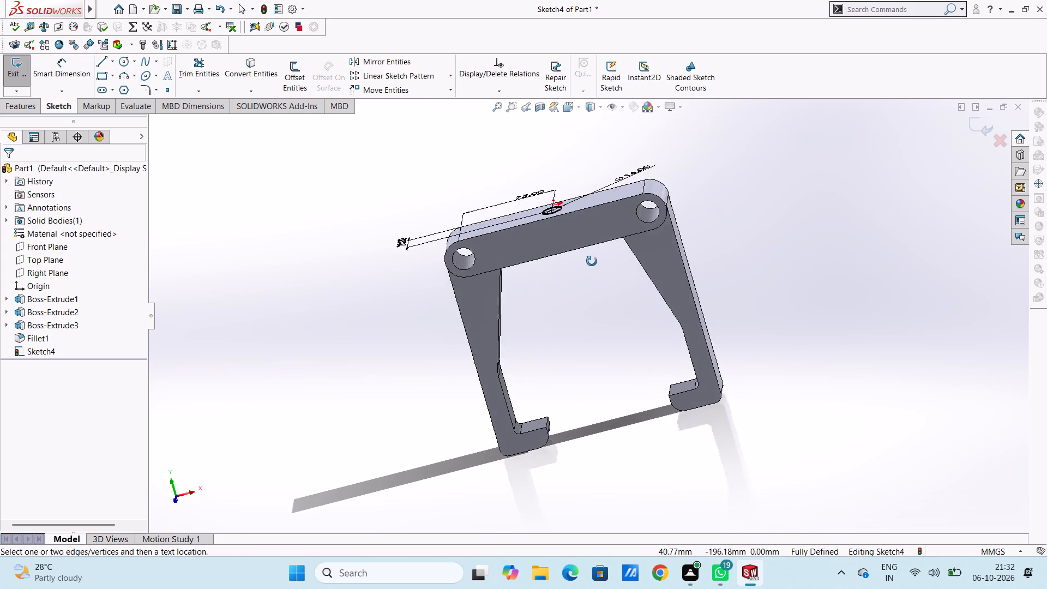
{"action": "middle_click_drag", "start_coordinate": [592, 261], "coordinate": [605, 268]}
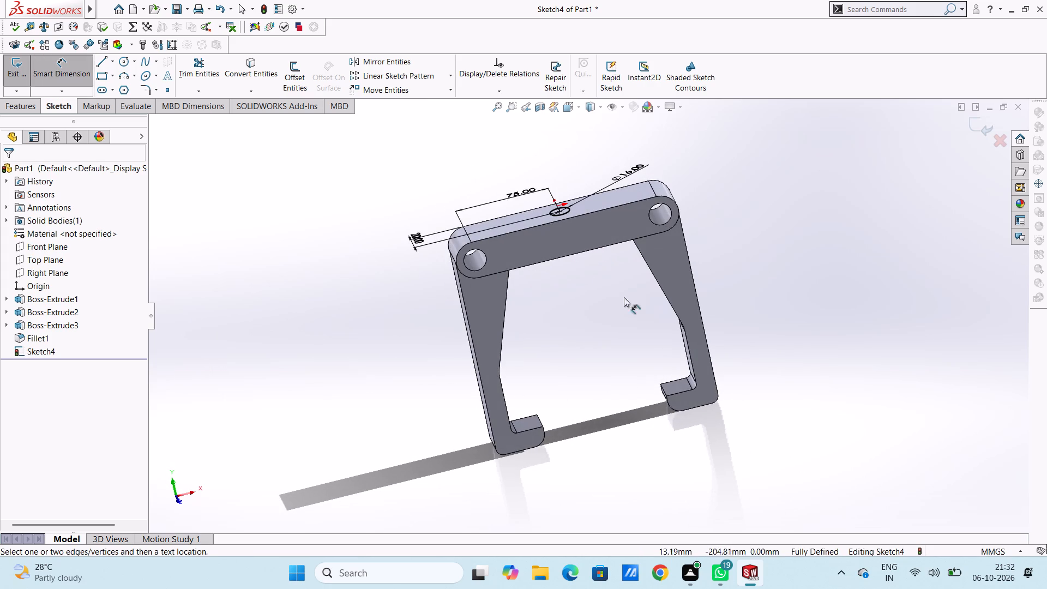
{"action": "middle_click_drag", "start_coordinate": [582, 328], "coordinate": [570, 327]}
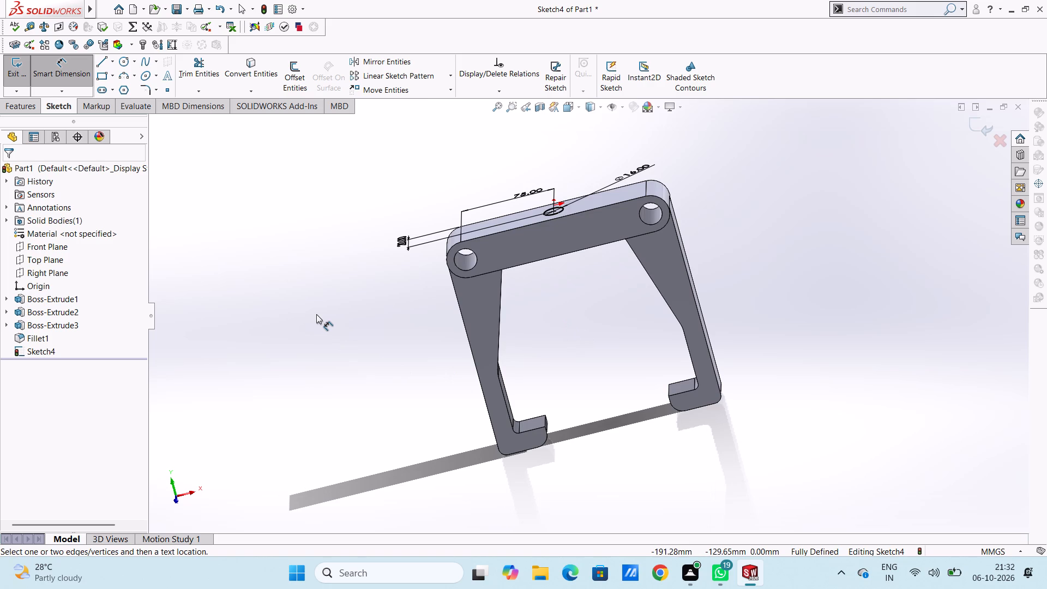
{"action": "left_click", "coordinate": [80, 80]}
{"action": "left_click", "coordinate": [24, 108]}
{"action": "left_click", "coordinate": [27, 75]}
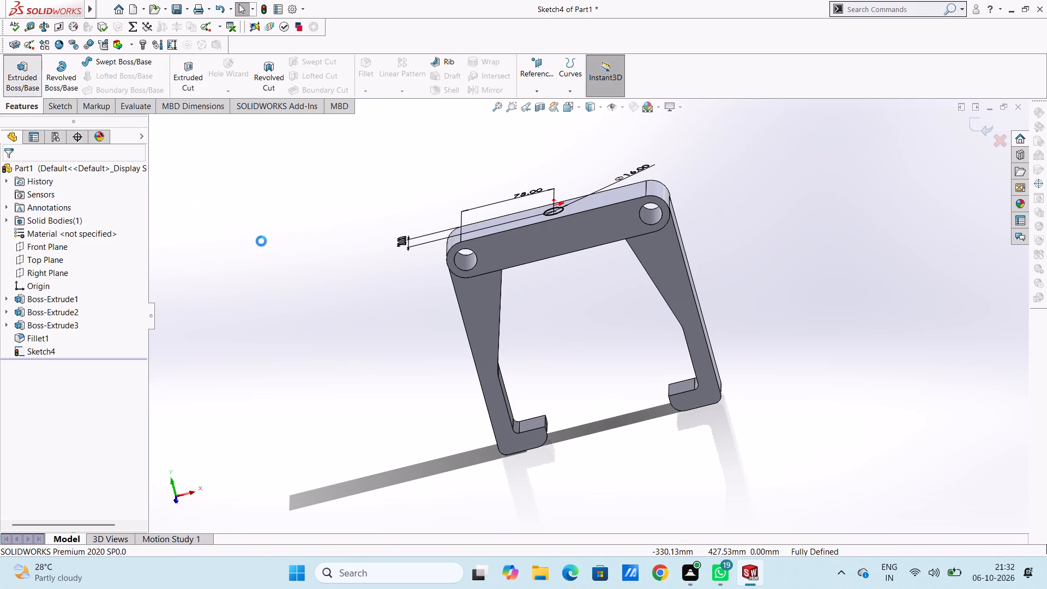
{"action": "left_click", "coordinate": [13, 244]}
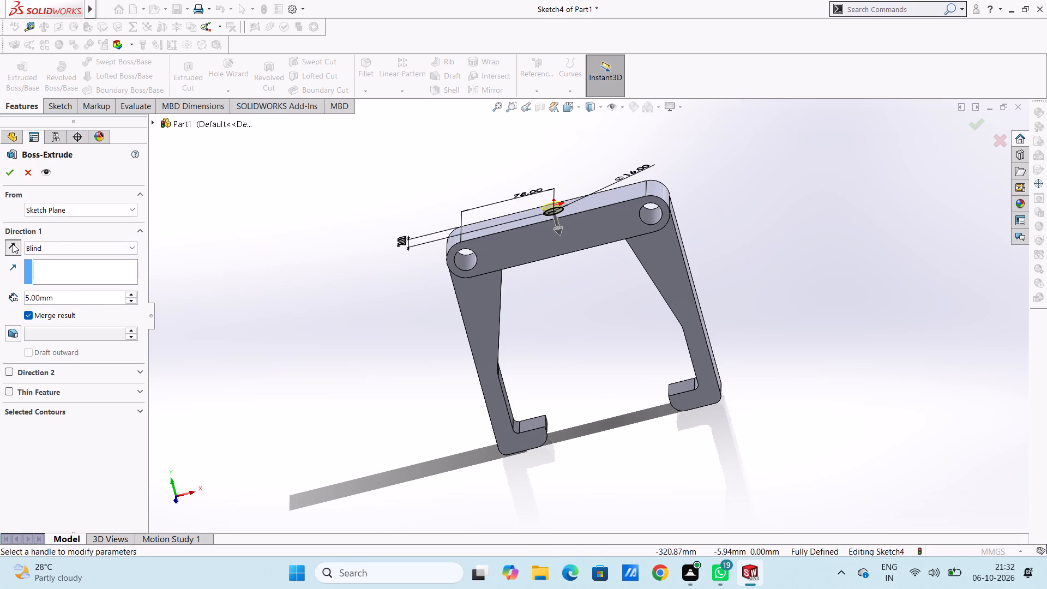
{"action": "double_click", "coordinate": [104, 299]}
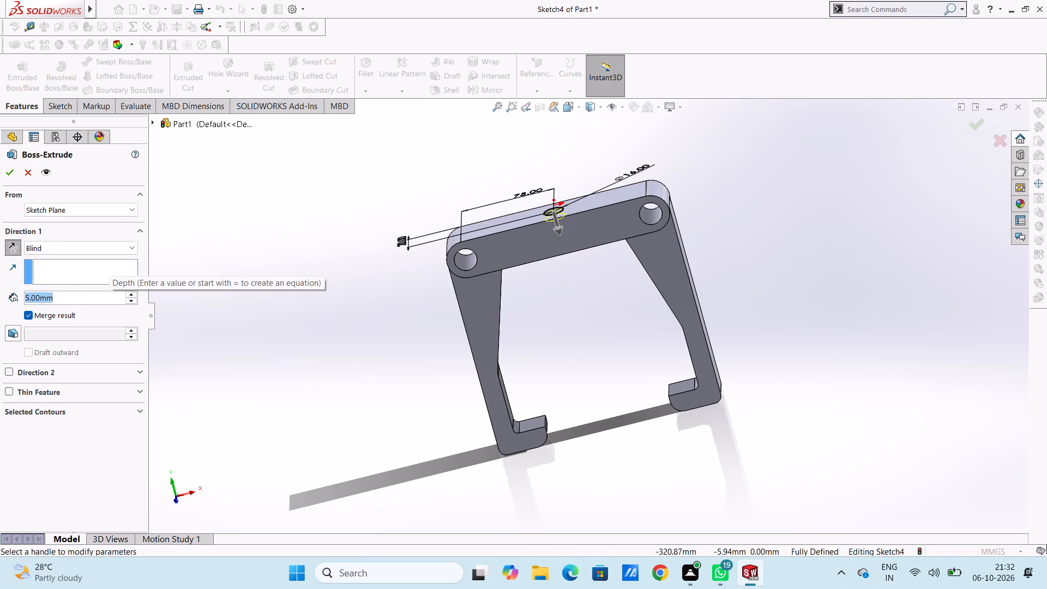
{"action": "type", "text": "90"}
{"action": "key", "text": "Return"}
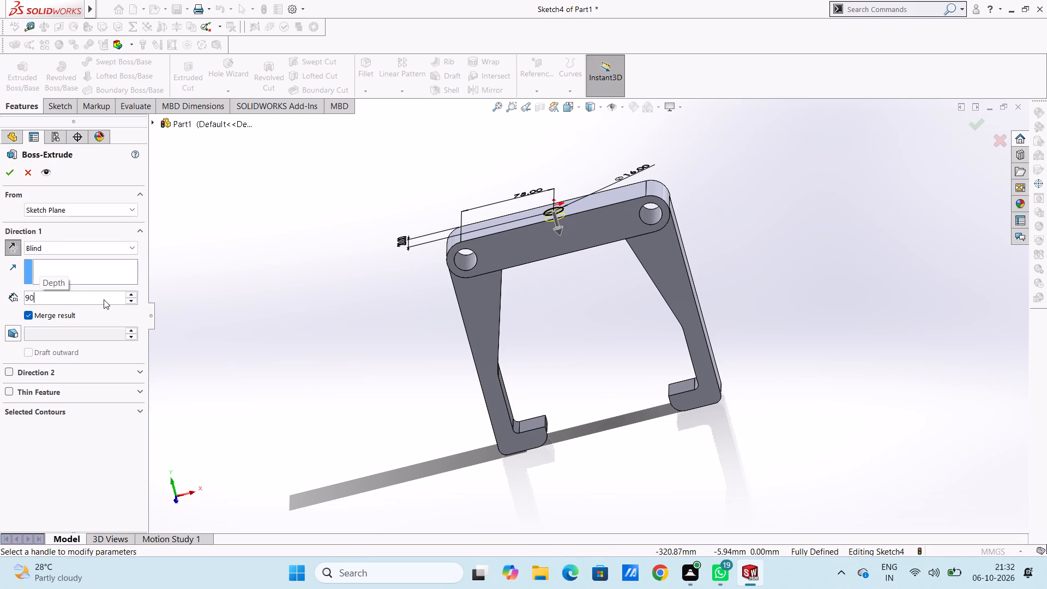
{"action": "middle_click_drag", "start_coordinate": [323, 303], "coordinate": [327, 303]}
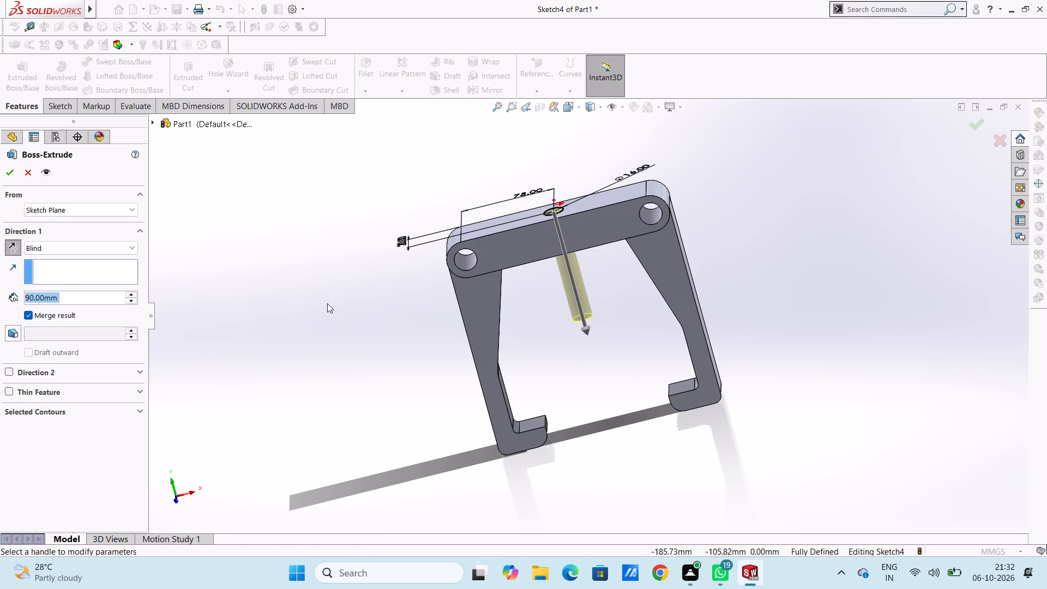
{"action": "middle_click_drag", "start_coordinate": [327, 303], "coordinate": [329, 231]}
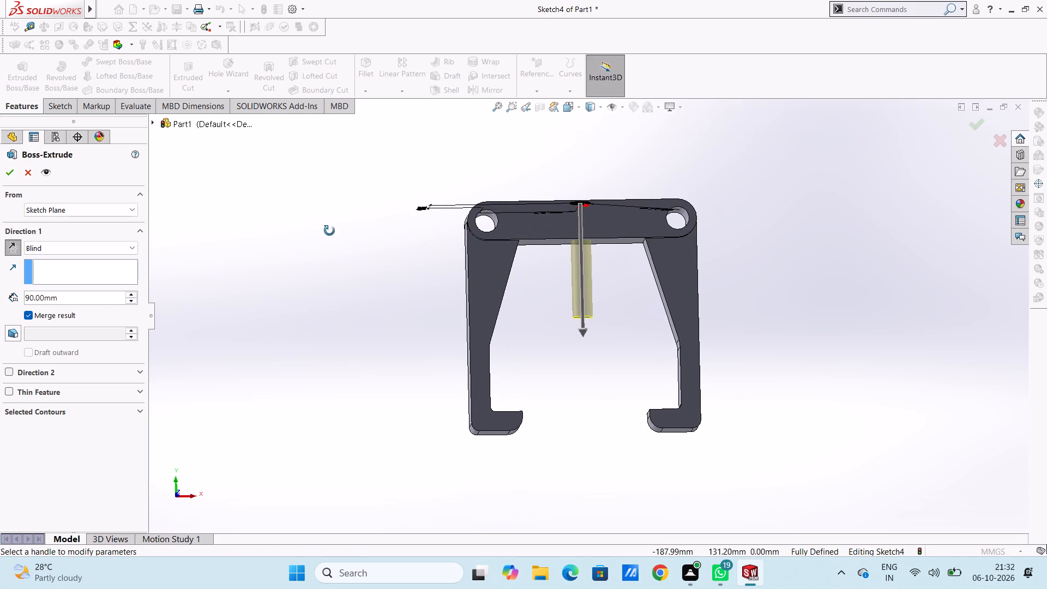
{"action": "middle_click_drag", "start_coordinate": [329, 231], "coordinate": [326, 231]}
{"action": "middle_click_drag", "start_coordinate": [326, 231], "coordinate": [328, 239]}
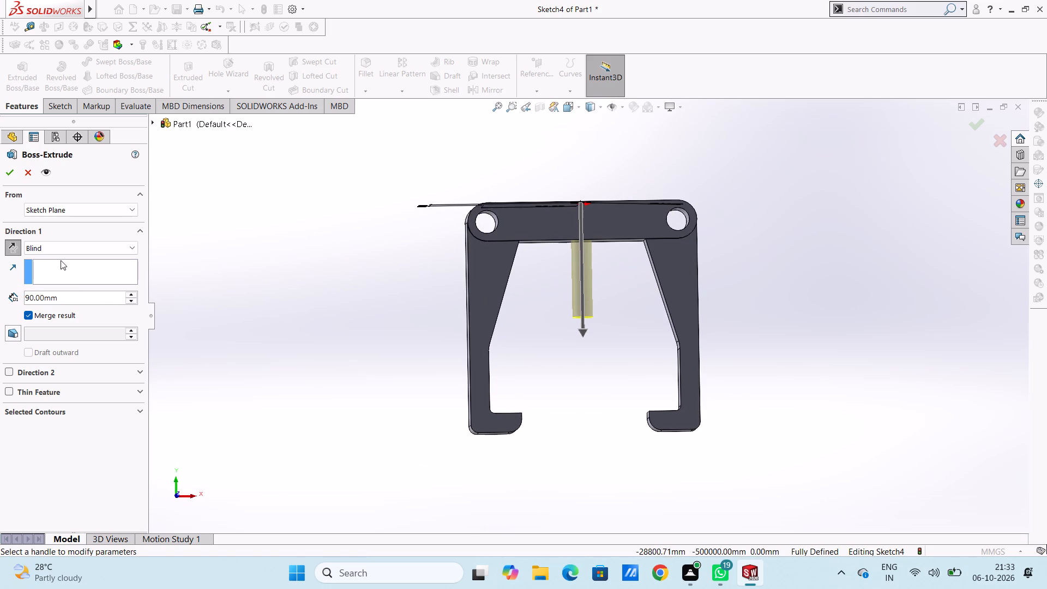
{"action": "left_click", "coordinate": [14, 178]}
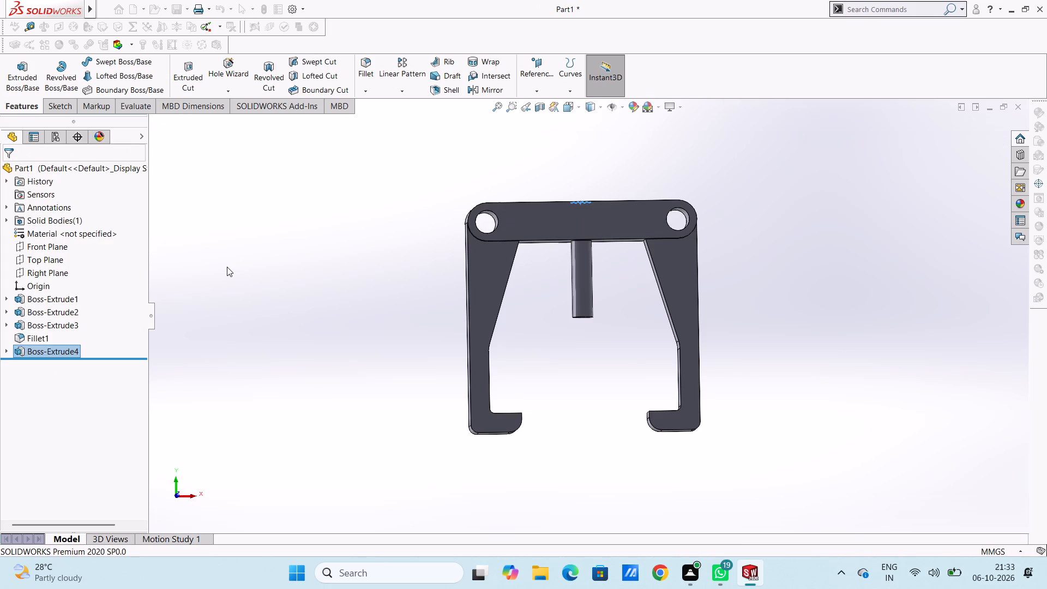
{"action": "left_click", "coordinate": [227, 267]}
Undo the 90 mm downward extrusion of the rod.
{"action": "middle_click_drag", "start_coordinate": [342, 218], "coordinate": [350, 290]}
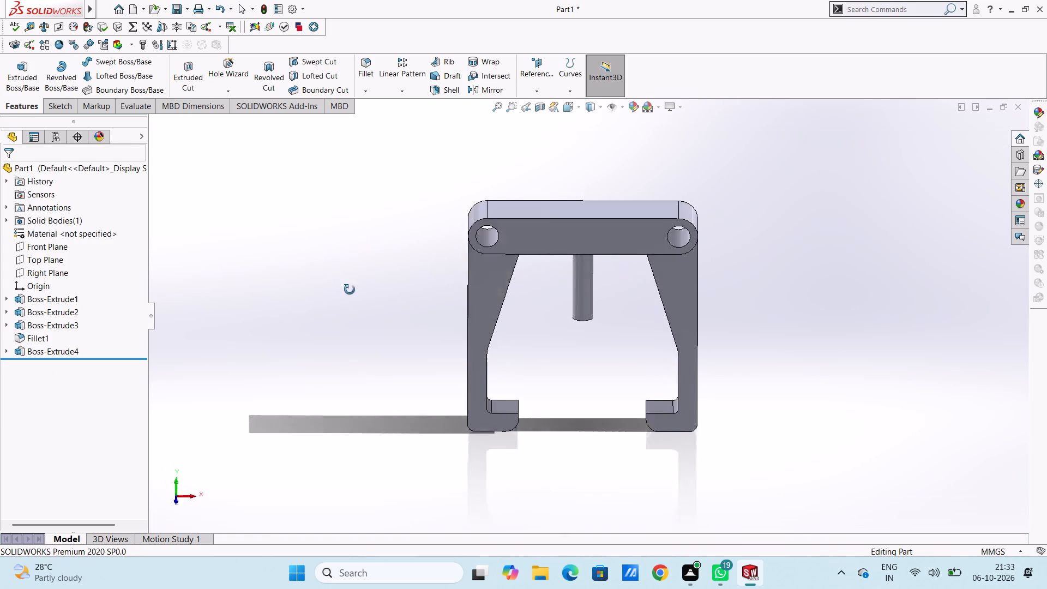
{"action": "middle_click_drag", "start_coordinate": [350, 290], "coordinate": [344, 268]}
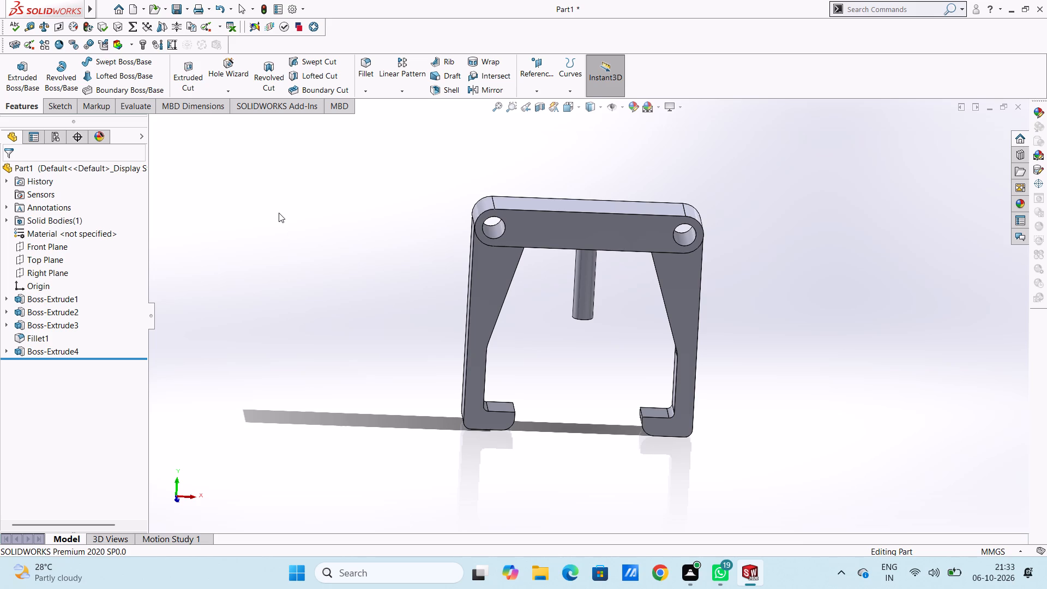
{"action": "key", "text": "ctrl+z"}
Extrude the 16 mm circle as a blind boss 20 mm upward from the crossbar's top face.
{"action": "scroll", "coordinate": [351, 209], "scroll_direction": "up", "scroll_amount": 1}
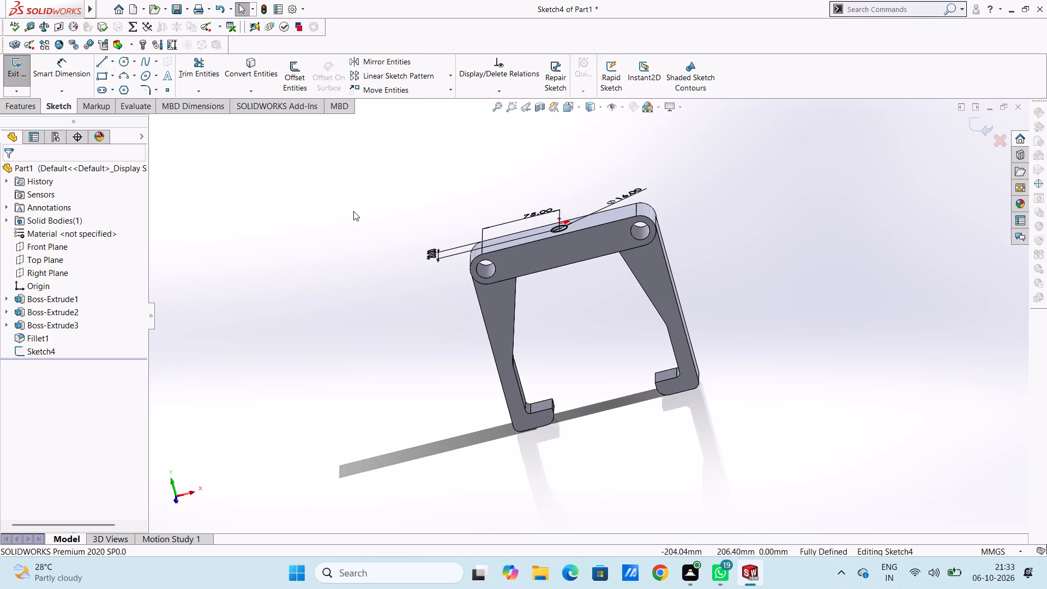
{"action": "middle_click_drag", "start_coordinate": [416, 225], "coordinate": [421, 219]}
{"action": "scroll", "coordinate": [588, 193], "scroll_direction": "down", "scroll_amount": 3}
{"action": "scroll", "coordinate": [569, 321], "scroll_direction": "up", "scroll_amount": 3}
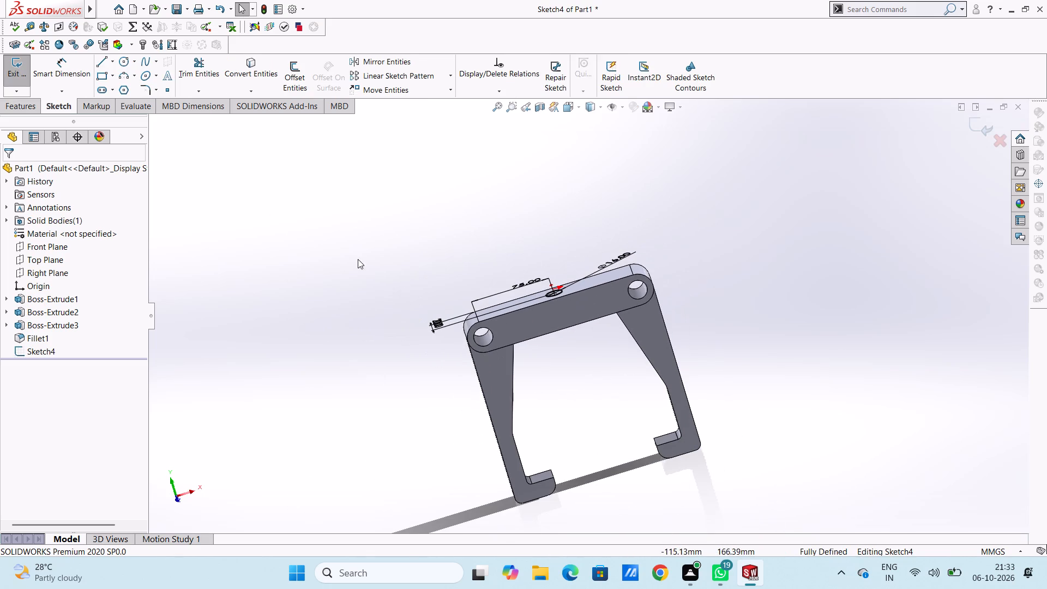
{"action": "left_click", "coordinate": [32, 109]}
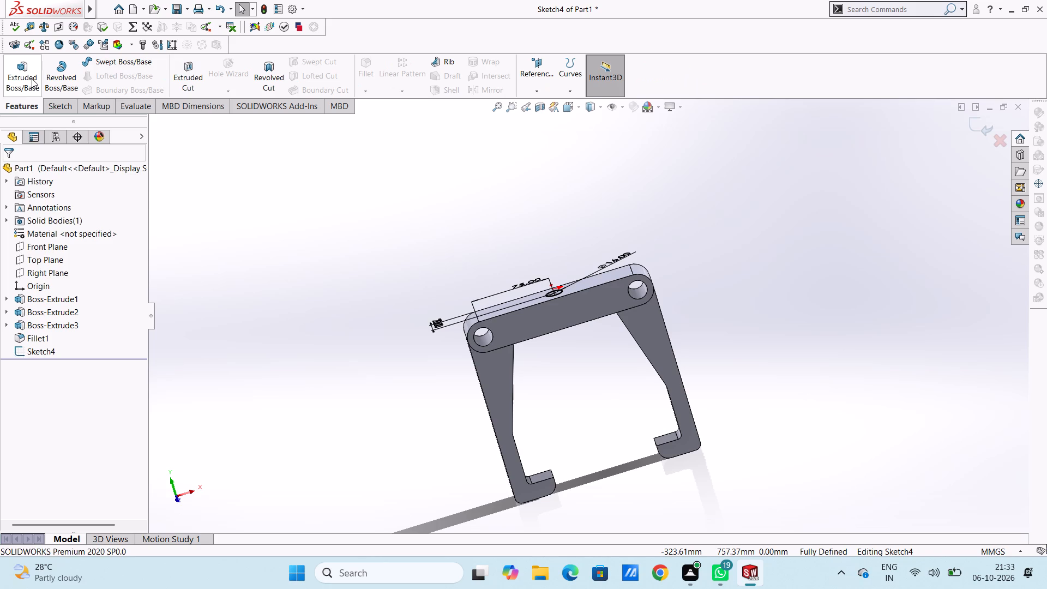
{"action": "left_click", "coordinate": [31, 78]}
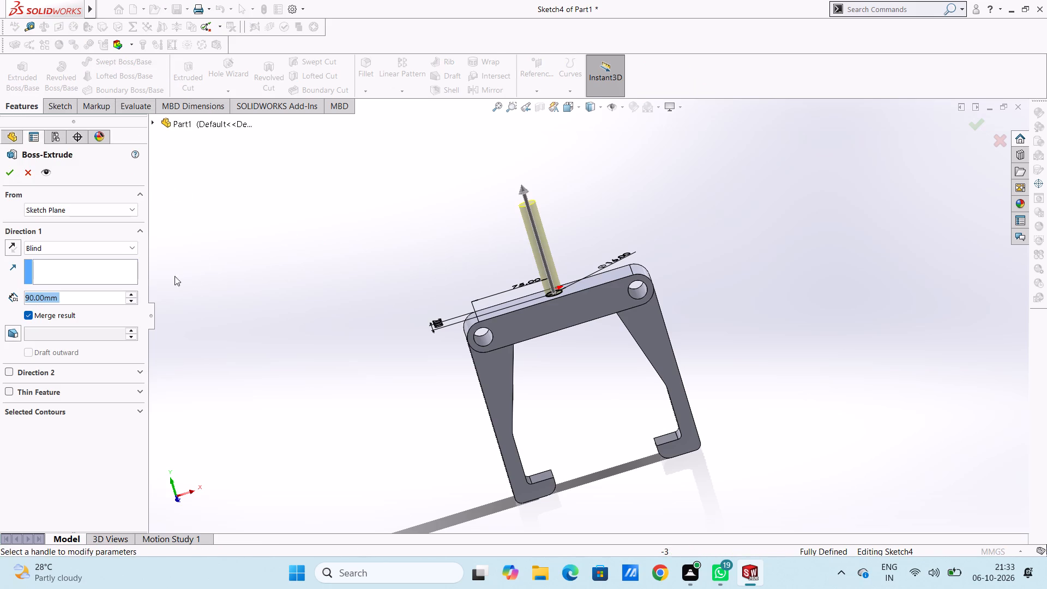
{"action": "type", "text": "20"}
{"action": "key", "text": "Return"}
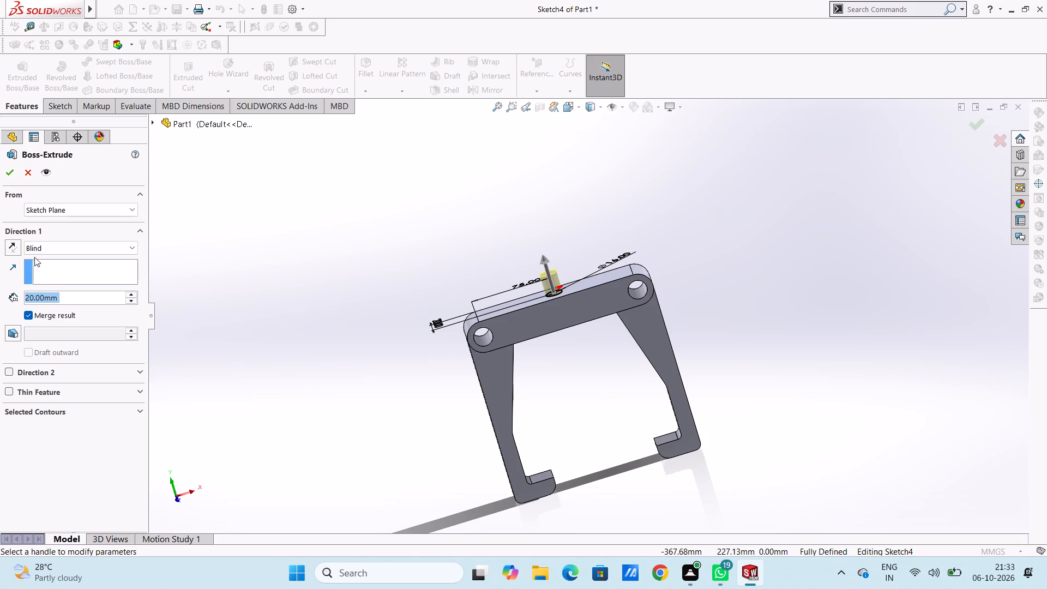
{"action": "left_click", "coordinate": [5, 167]}
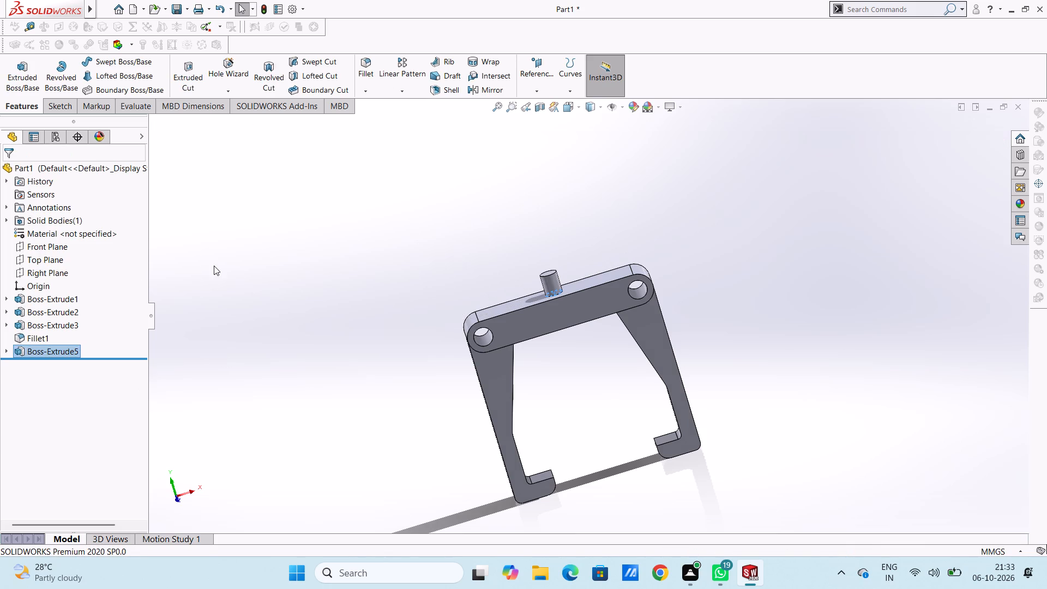
{"action": "left_click", "coordinate": [214, 266]}
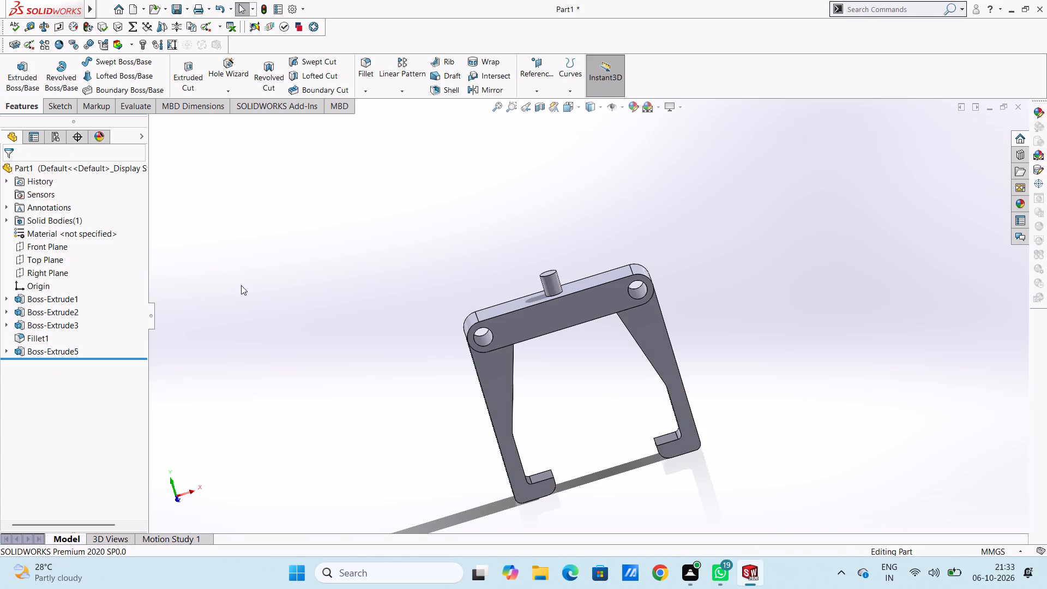
Start a sketch on the short rod's top face and draw a concentric circle of 8 mm radius matching its edge.
{"action": "key", "text": "ctrl+5"}
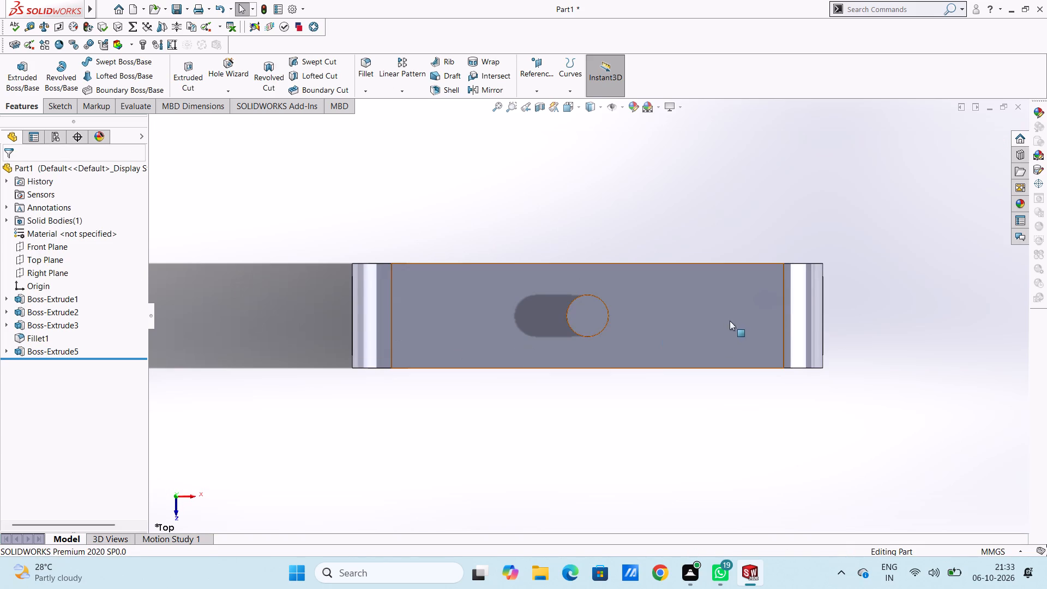
{"action": "left_click", "coordinate": [593, 321]}
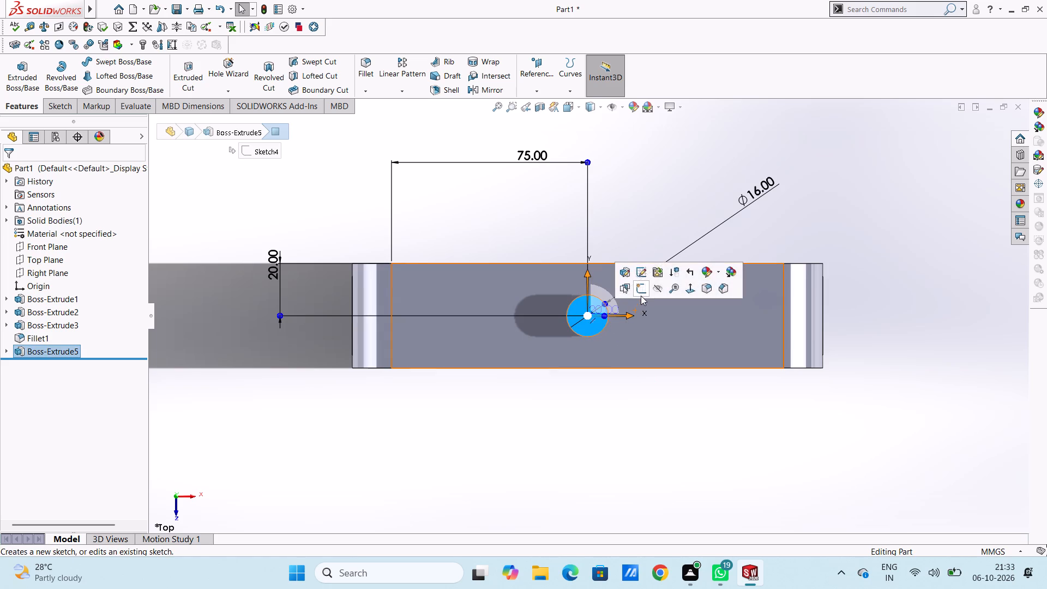
{"action": "left_click", "coordinate": [641, 295]}
{"action": "left_click", "coordinate": [618, 211]}
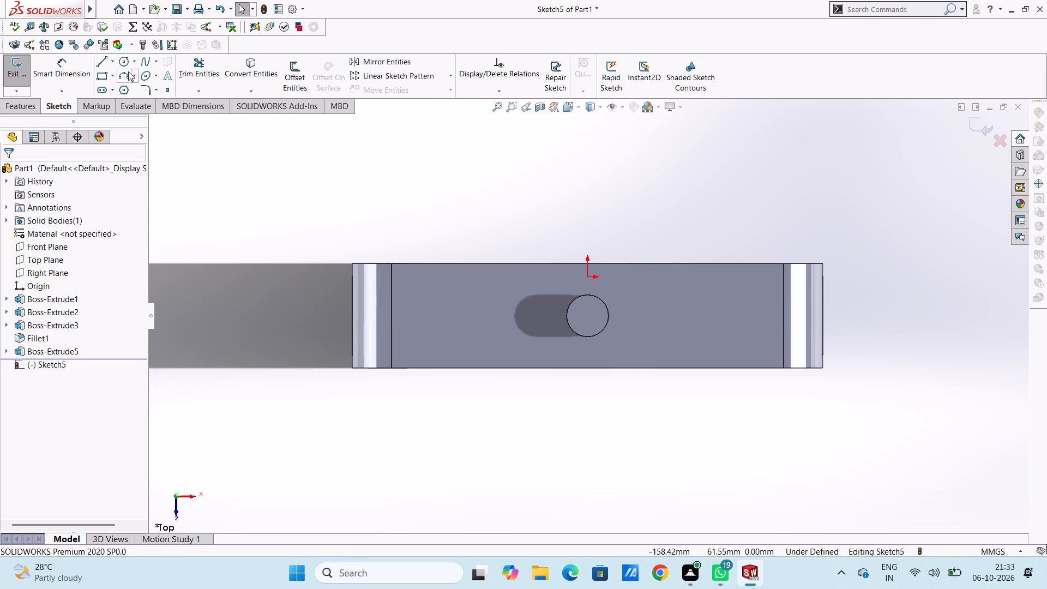
{"action": "left_click", "coordinate": [123, 64]}
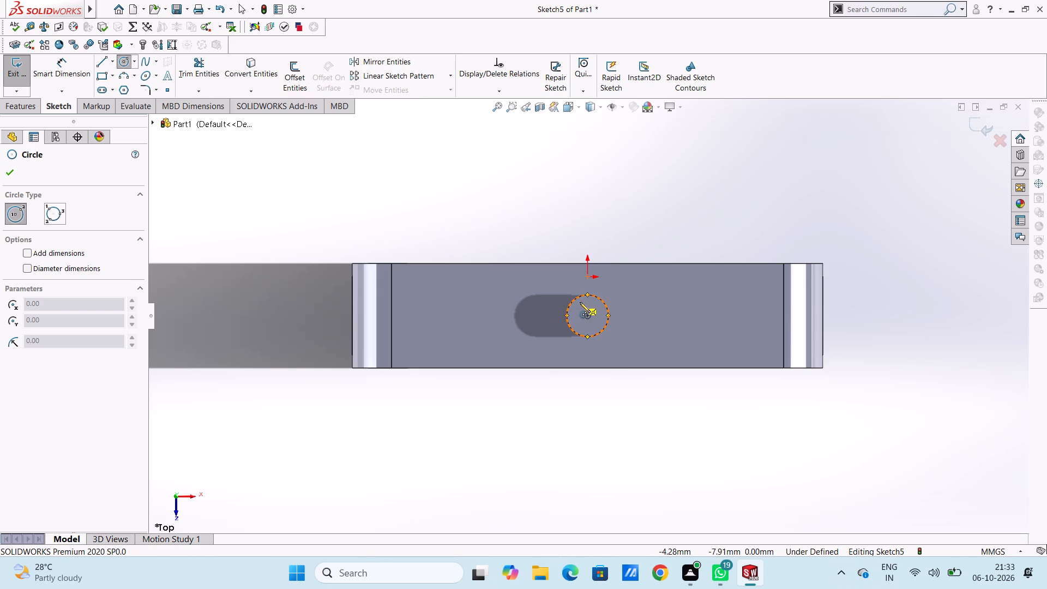
{"action": "left_click", "coordinate": [586, 315]}
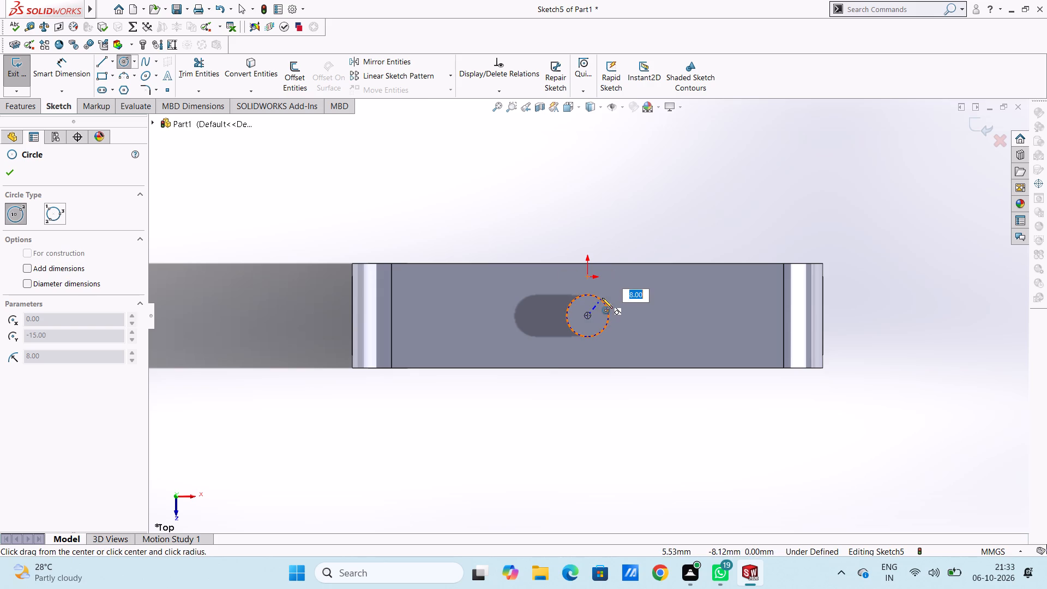
{"action": "left_click", "coordinate": [602, 298]}
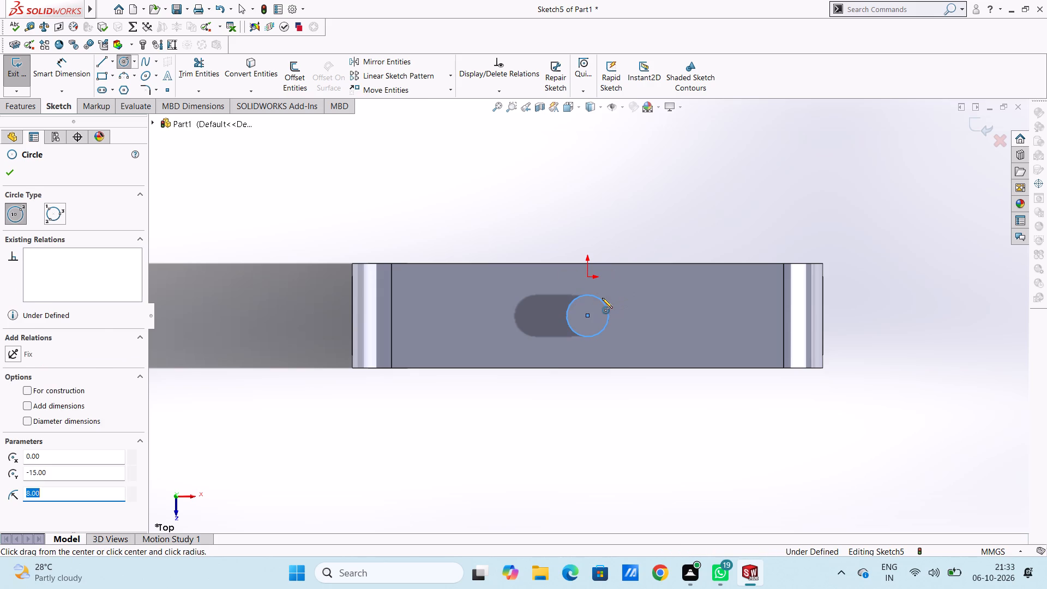
{"action": "key", "text": "Escape"}
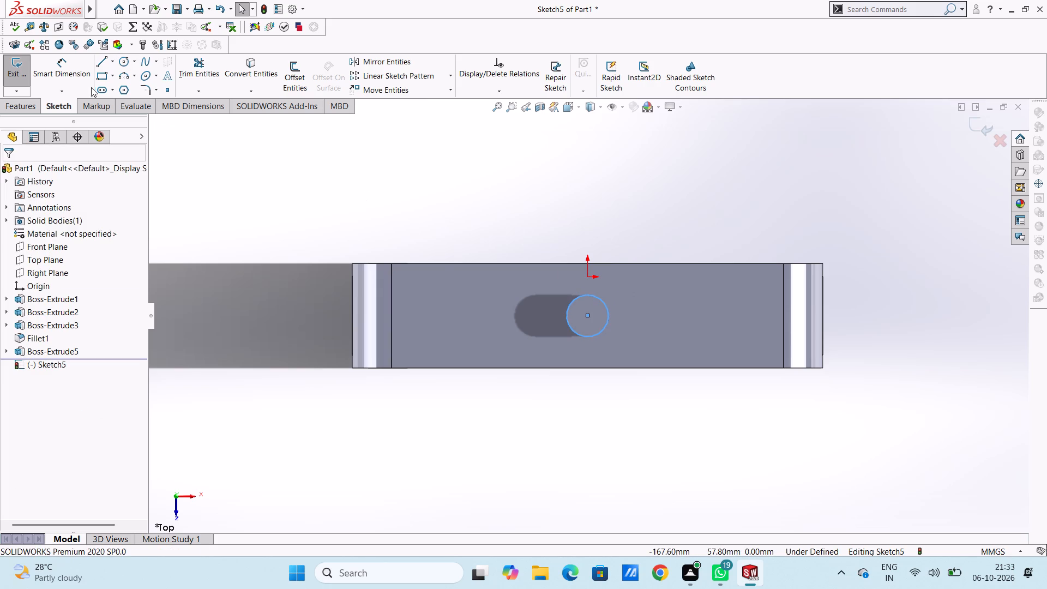
Dimension the new circle's diameter as 16 mm.
{"action": "left_click", "coordinate": [73, 72]}
{"action": "left_click", "coordinate": [570, 333]}
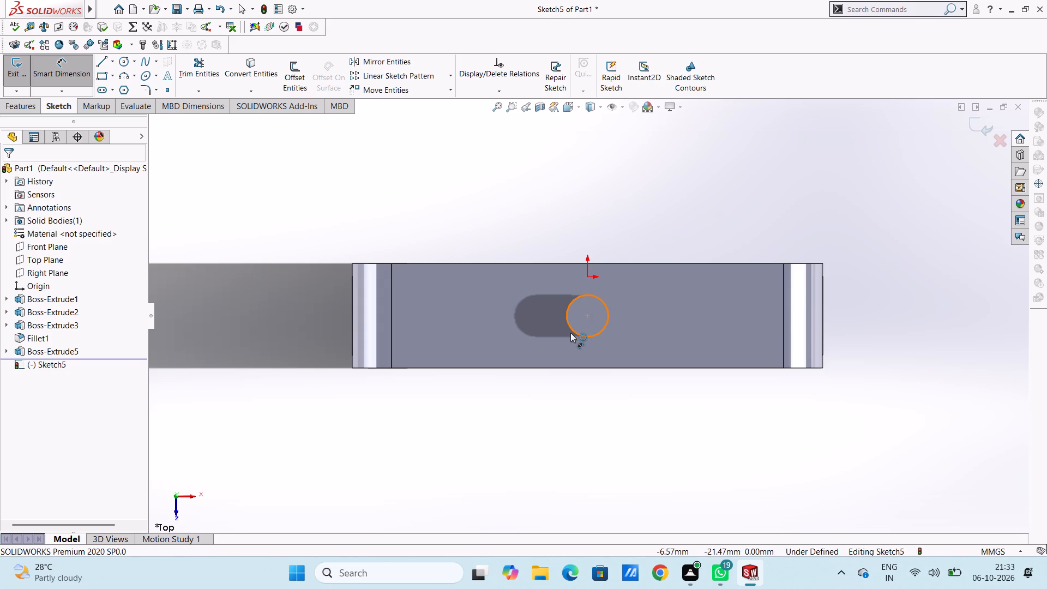
{"action": "left_click", "coordinate": [412, 469]}
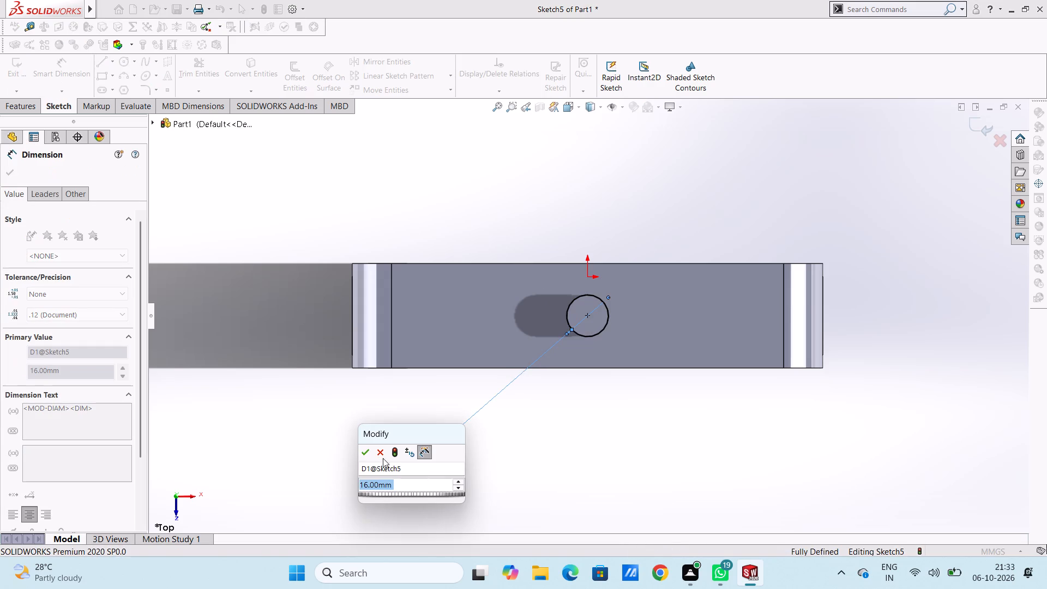
{"action": "left_click", "coordinate": [365, 450]}
{"action": "left_click", "coordinate": [345, 439]}
Set up a blind boss extrusion of the 16 mm circle, reversed downward through the crossbar, trying depths of 100, 110 and 120 mm.
{"action": "scroll", "coordinate": [398, 429], "scroll_direction": "up", "scroll_amount": 2}
{"action": "middle_click_drag", "start_coordinate": [402, 411], "coordinate": [402, 411]}
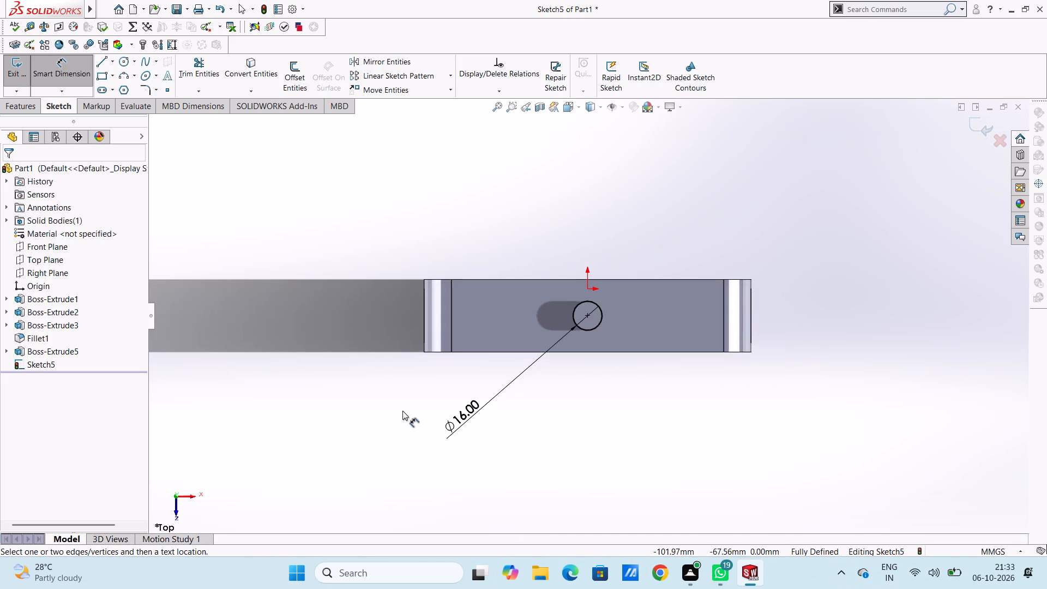
{"action": "middle_click_drag", "start_coordinate": [402, 411], "coordinate": [389, 247]}
{"action": "scroll", "coordinate": [339, 350], "scroll_direction": "up", "scroll_amount": 3}
{"action": "middle_click_drag", "start_coordinate": [357, 378], "coordinate": [387, 262]}
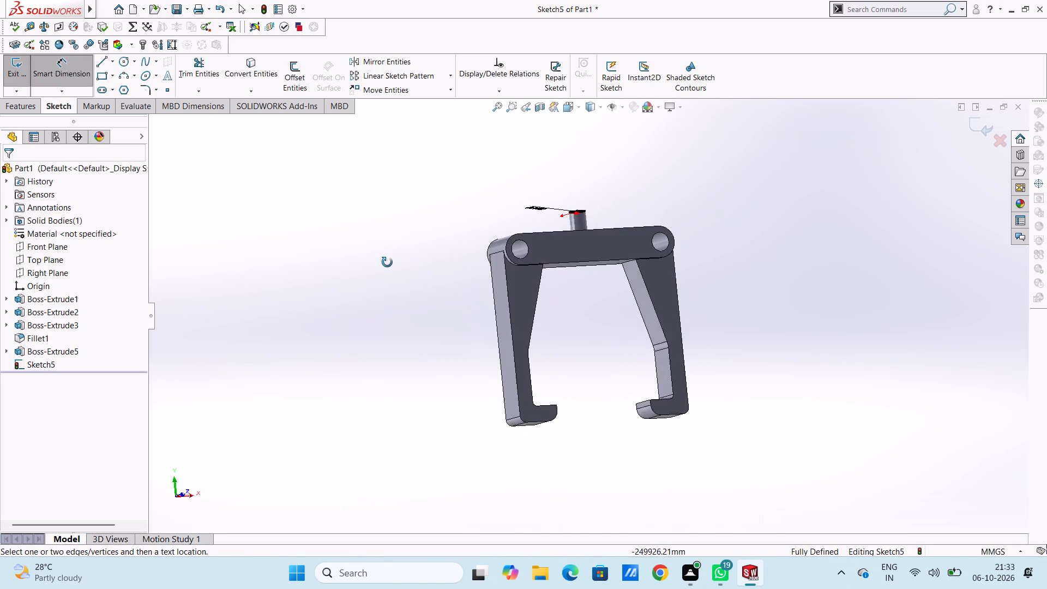
{"action": "middle_click_drag", "start_coordinate": [387, 262], "coordinate": [435, 335]}
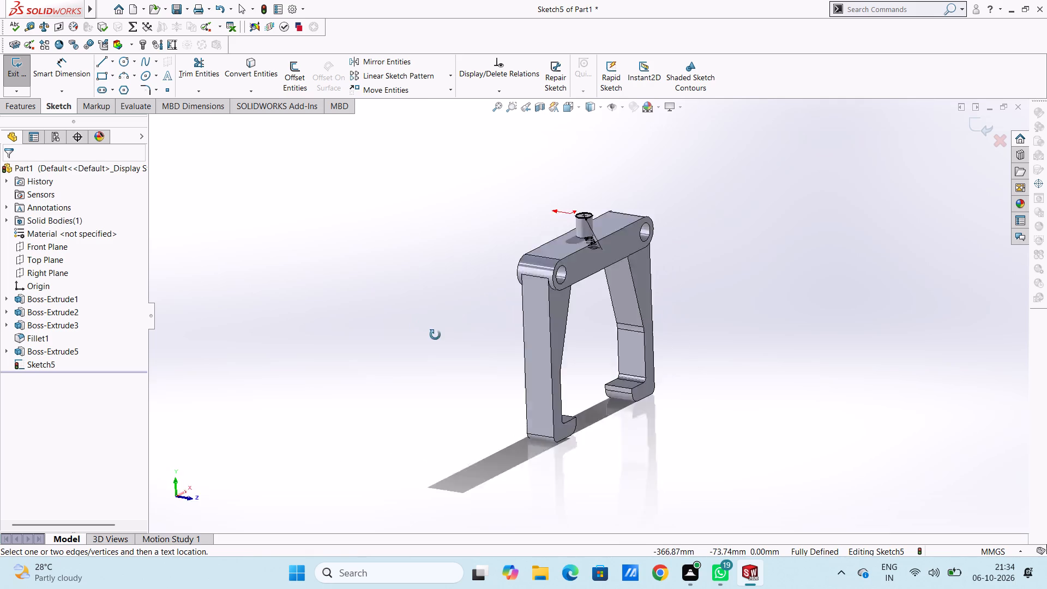
{"action": "middle_click_drag", "start_coordinate": [435, 335], "coordinate": [365, 343]}
{"action": "scroll", "coordinate": [365, 343], "scroll_direction": "up", "scroll_amount": 1}
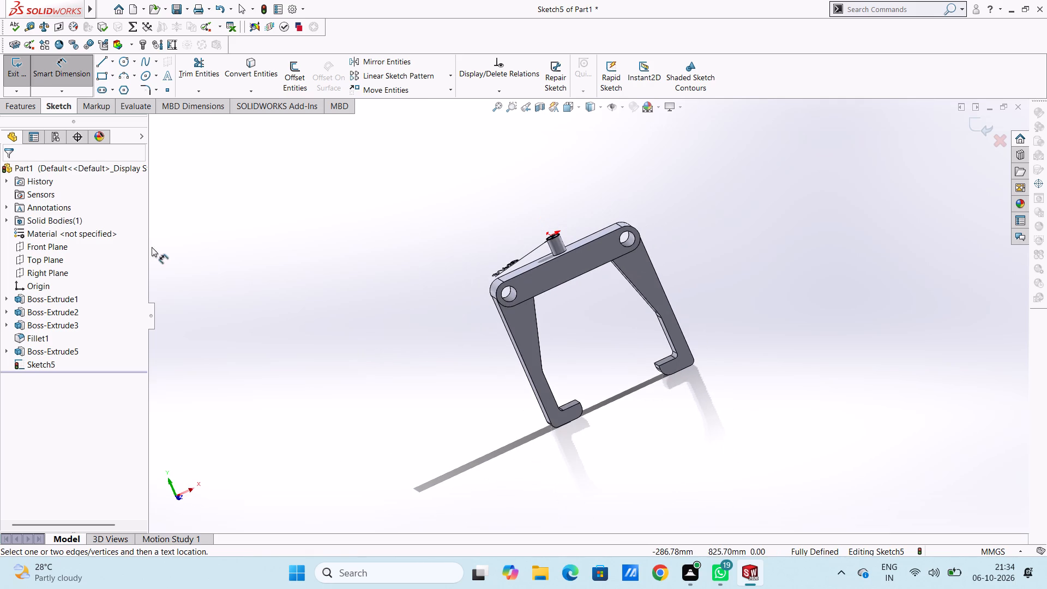
{"action": "left_click", "coordinate": [73, 77]}
{"action": "left_click", "coordinate": [26, 109]}
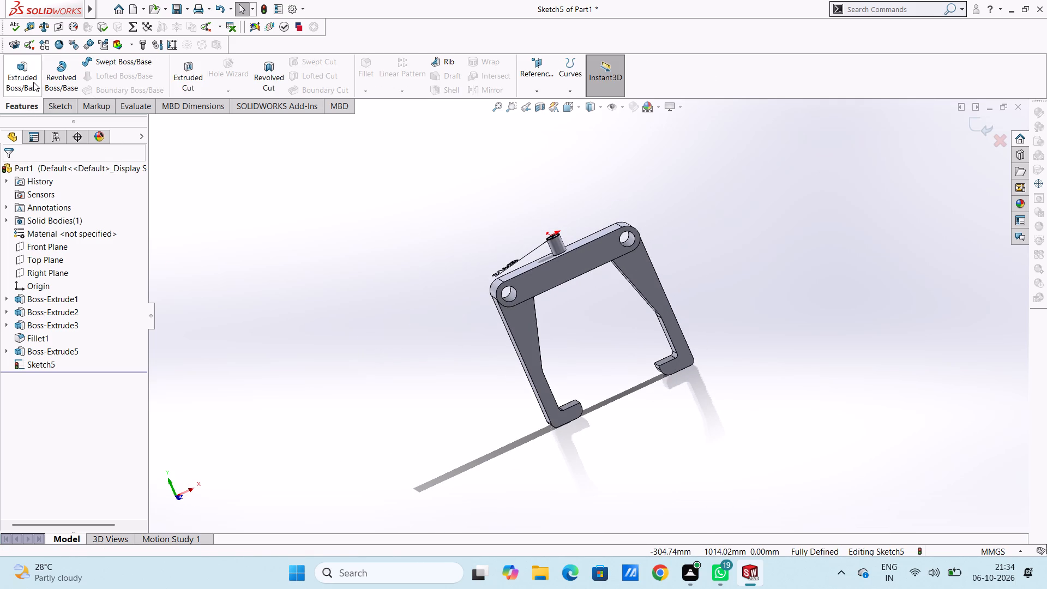
{"action": "left_click", "coordinate": [28, 78]}
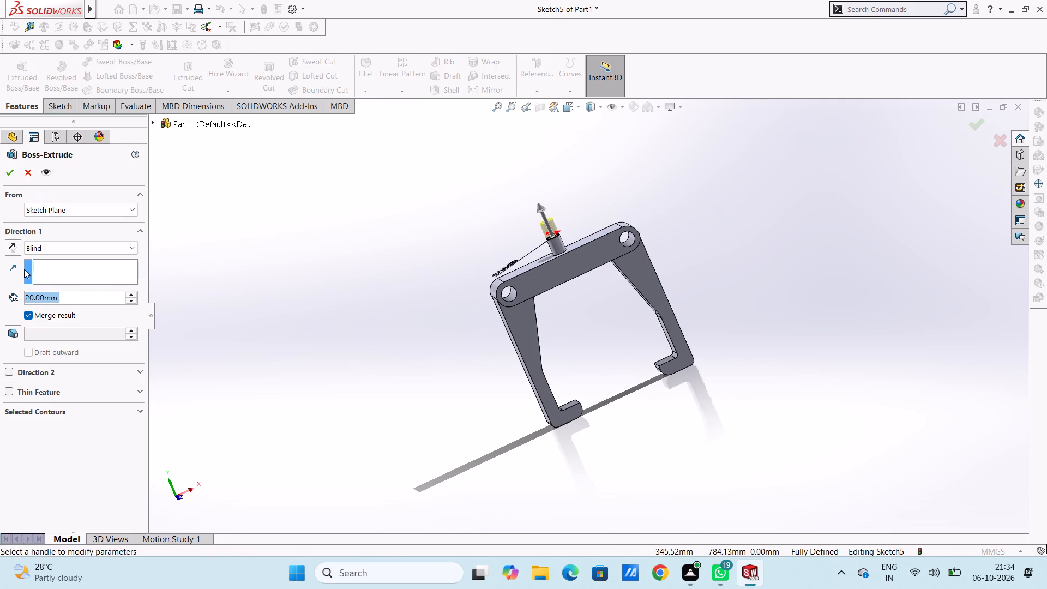
{"action": "left_click", "coordinate": [10, 248]}
{"action": "double_click", "coordinate": [89, 294]}
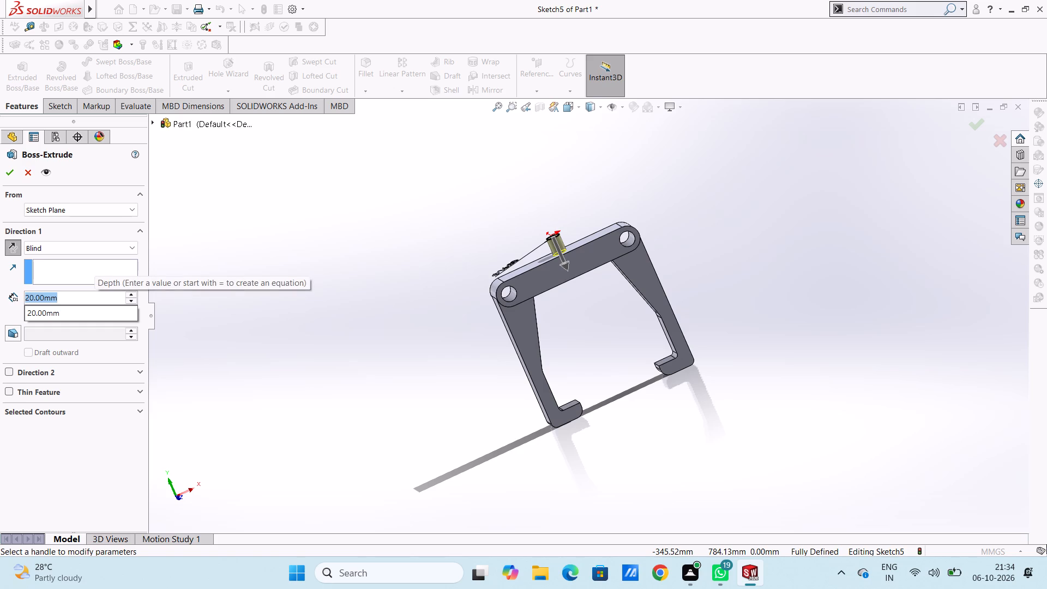
{"action": "type", "text": "100"}
{"action": "key", "text": "Return"}
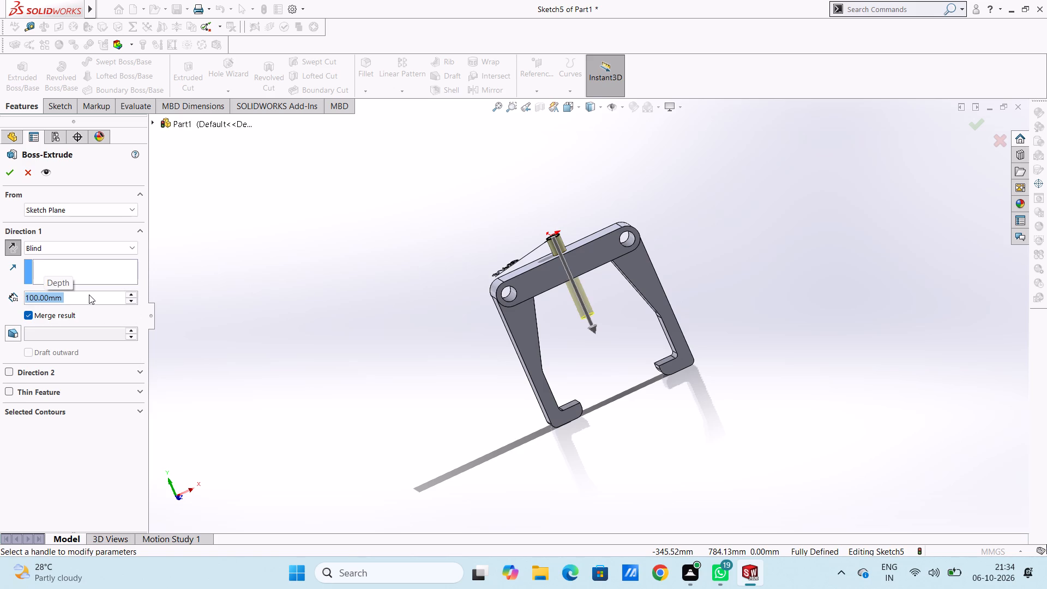
{"action": "type", "text": "110"}
{"action": "key", "text": "Return"}
{"action": "type", "text": "120"}
{"action": "key", "text": "Return"}
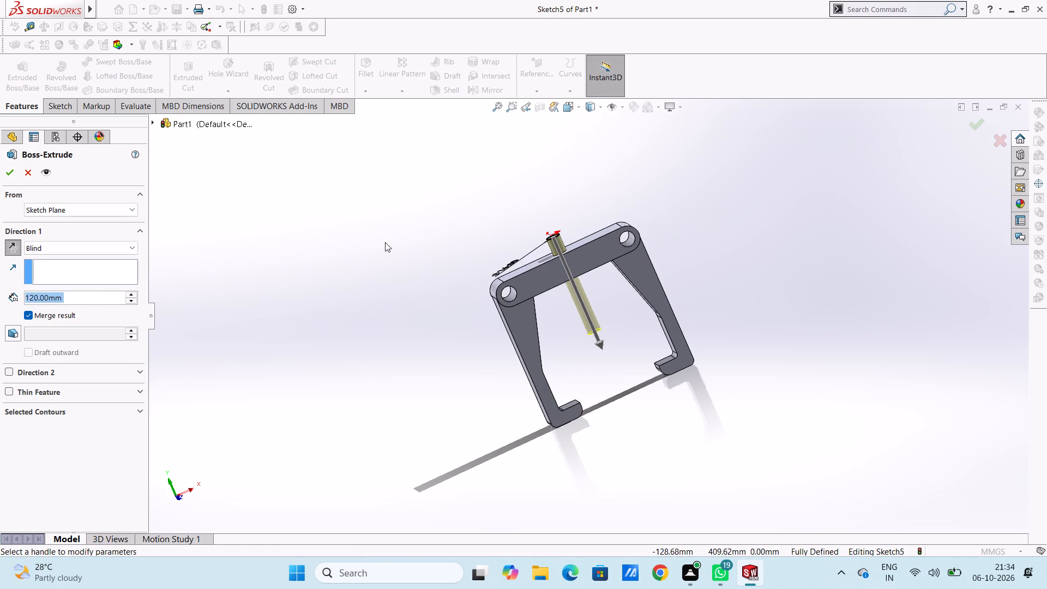
Set the downward rod extrusion's depth to 110 mm and complete the boss.
{"action": "middle_click_drag", "start_coordinate": [377, 251], "coordinate": [374, 173]}
{"action": "middle_click_drag", "start_coordinate": [390, 251], "coordinate": [376, 310]}
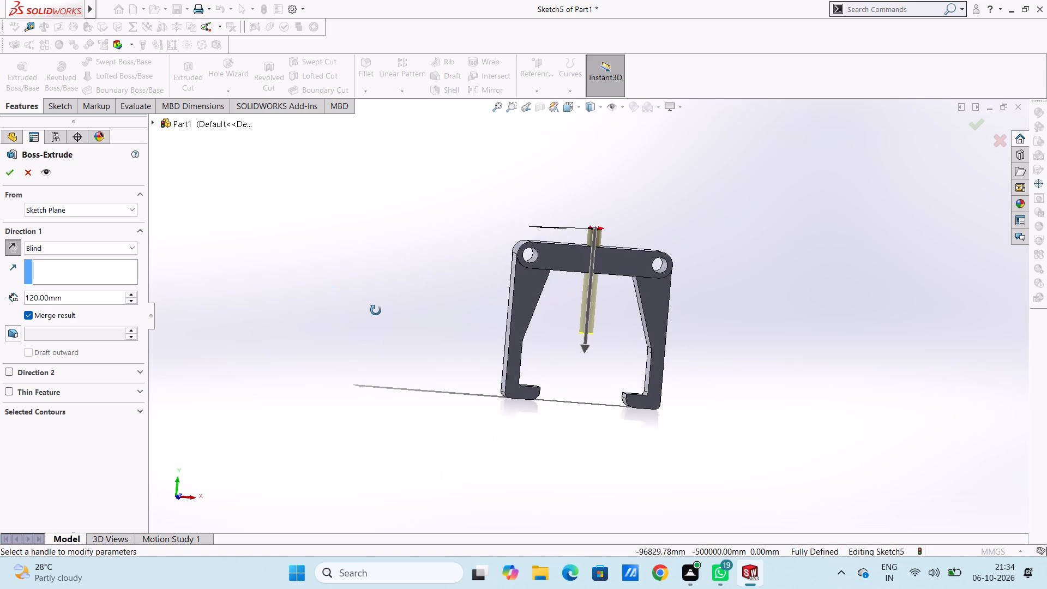
{"action": "middle_click_drag", "start_coordinate": [376, 310], "coordinate": [380, 310]}
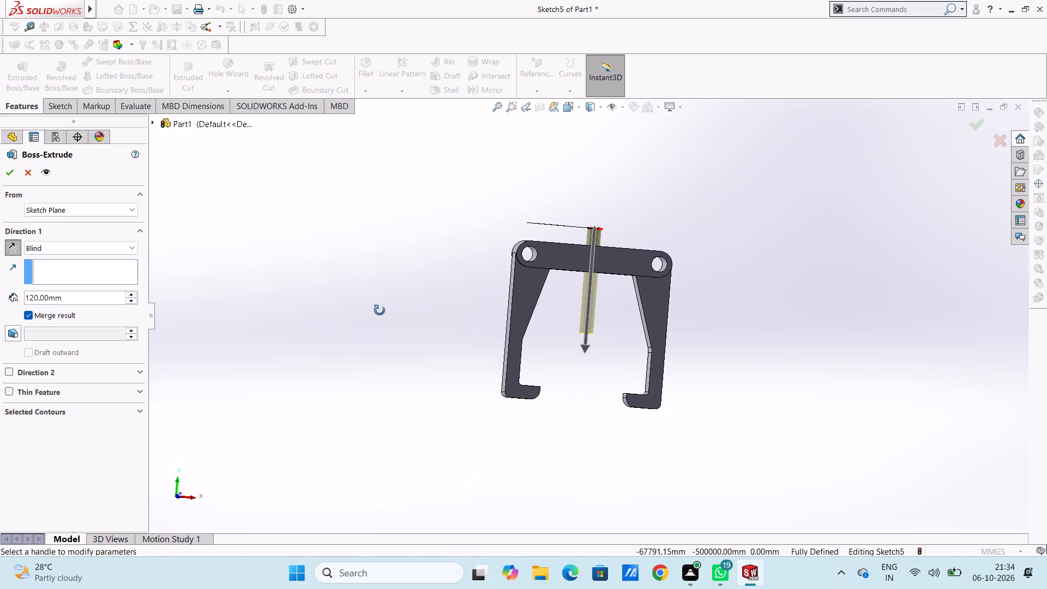
{"action": "middle_click_drag", "start_coordinate": [380, 310], "coordinate": [384, 314]}
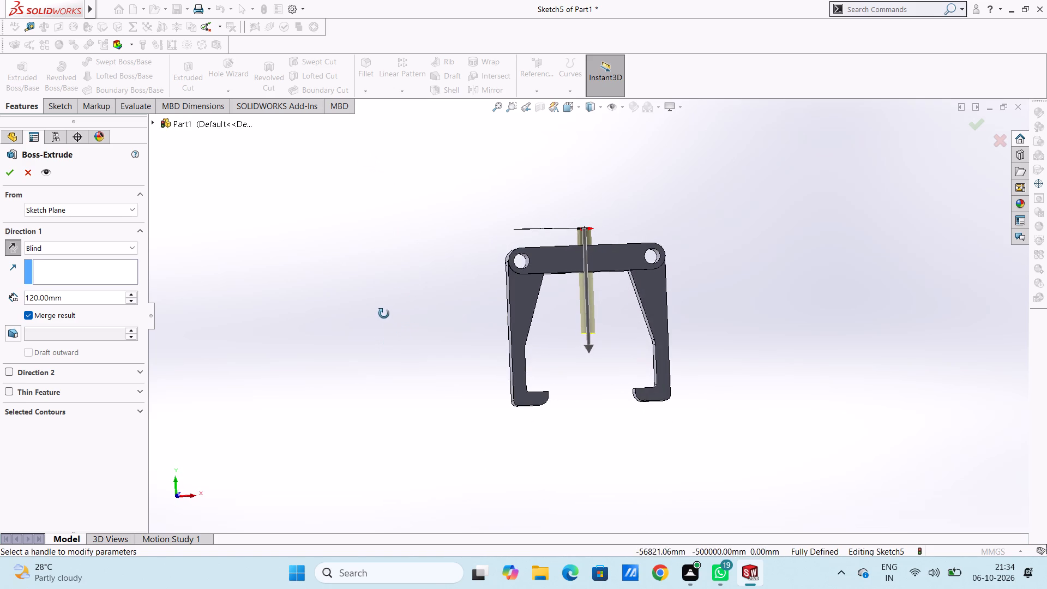
{"action": "middle_click_drag", "start_coordinate": [384, 314], "coordinate": [379, 310]}
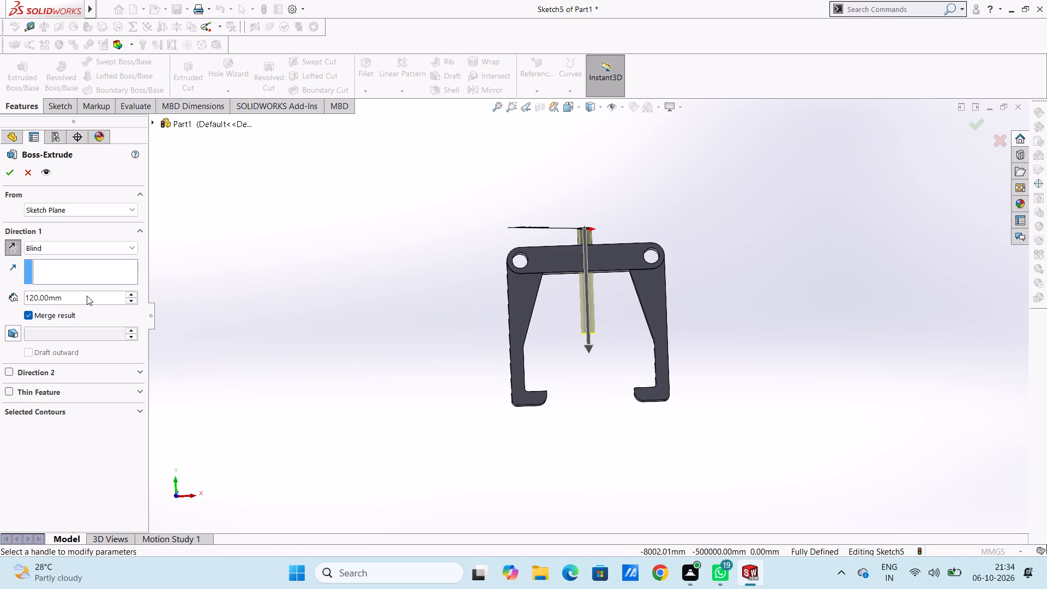
{"action": "double_click", "coordinate": [87, 296]}
{"action": "type", "text": "110"}
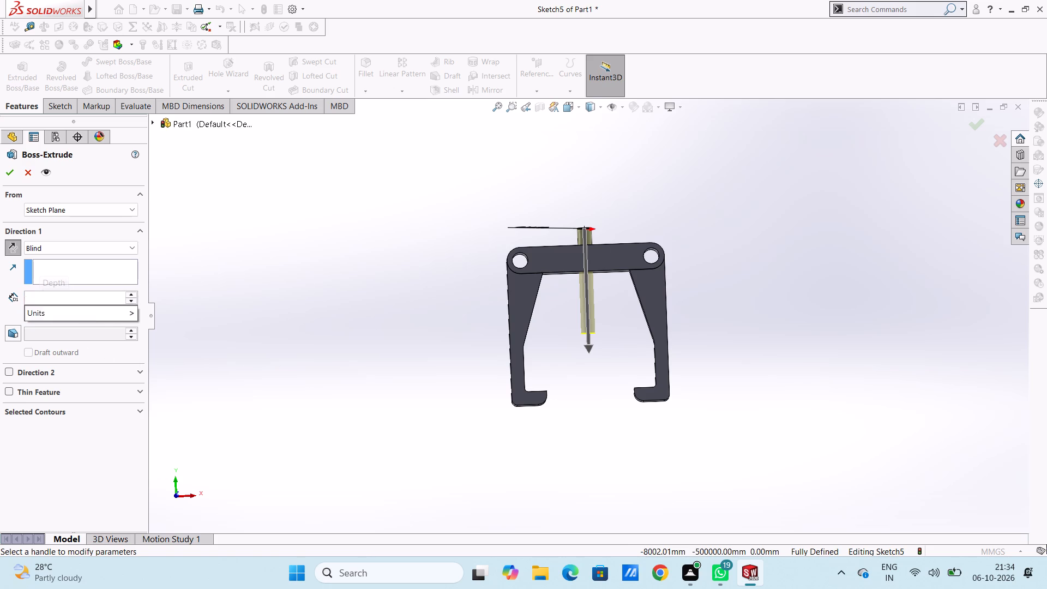
{"action": "key", "text": "Return"}
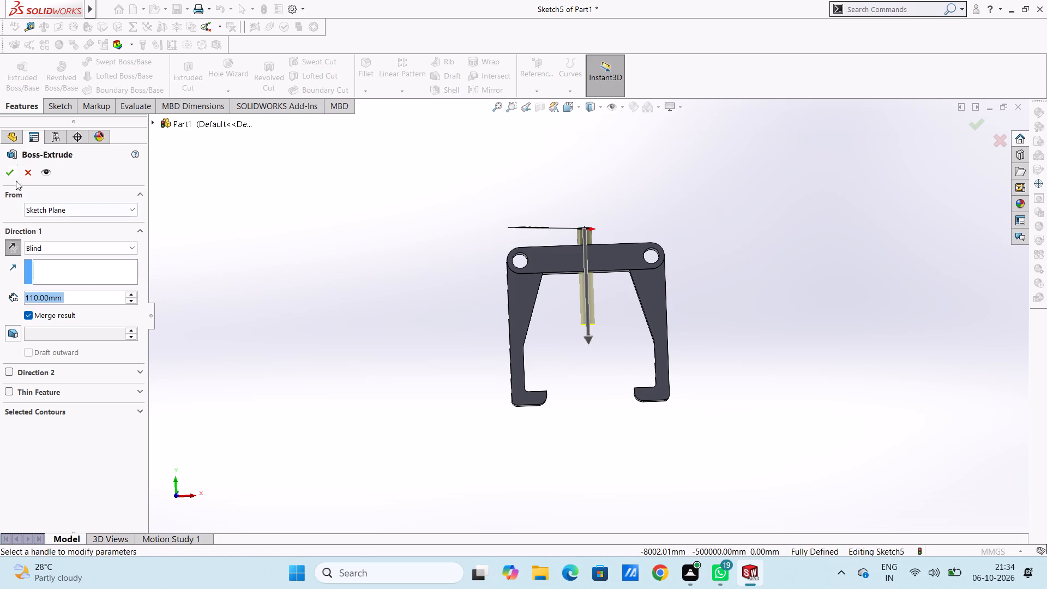
{"action": "left_click", "coordinate": [9, 176]}
{"action": "left_click", "coordinate": [368, 276]}
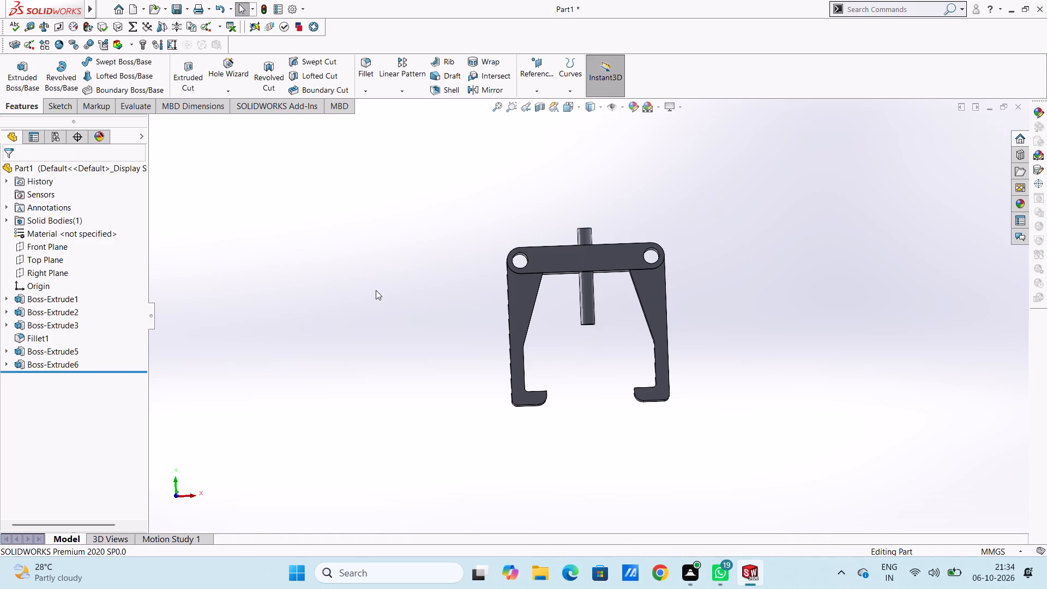
Start a sketch on the rod's top face and draw a concentric circle of 9 mm radius around its edge.
{"action": "middle_click_drag", "start_coordinate": [363, 300], "coordinate": [386, 393]}
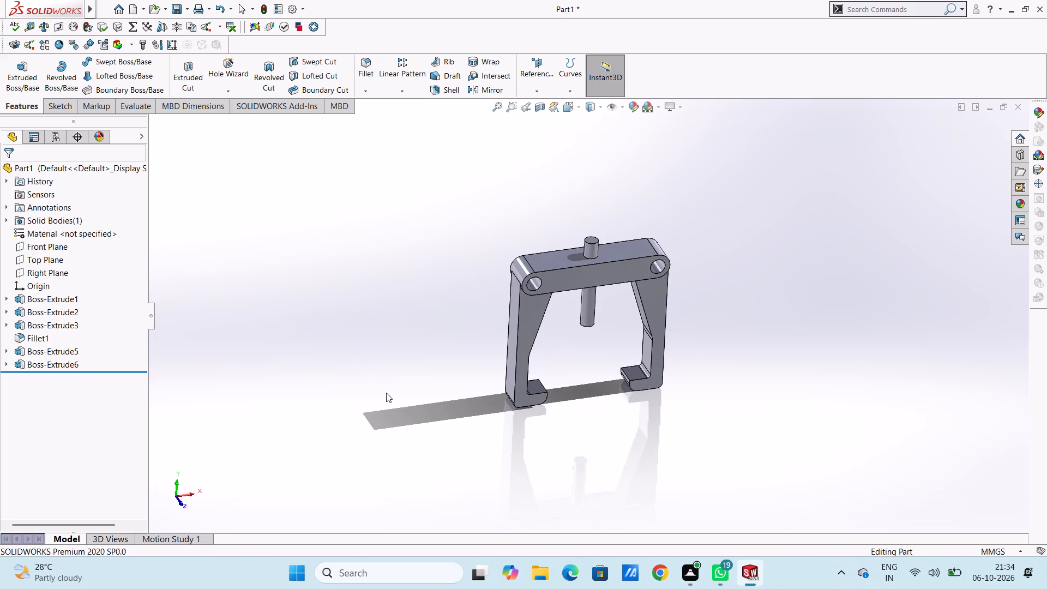
{"action": "key", "text": "ctrl+5"}
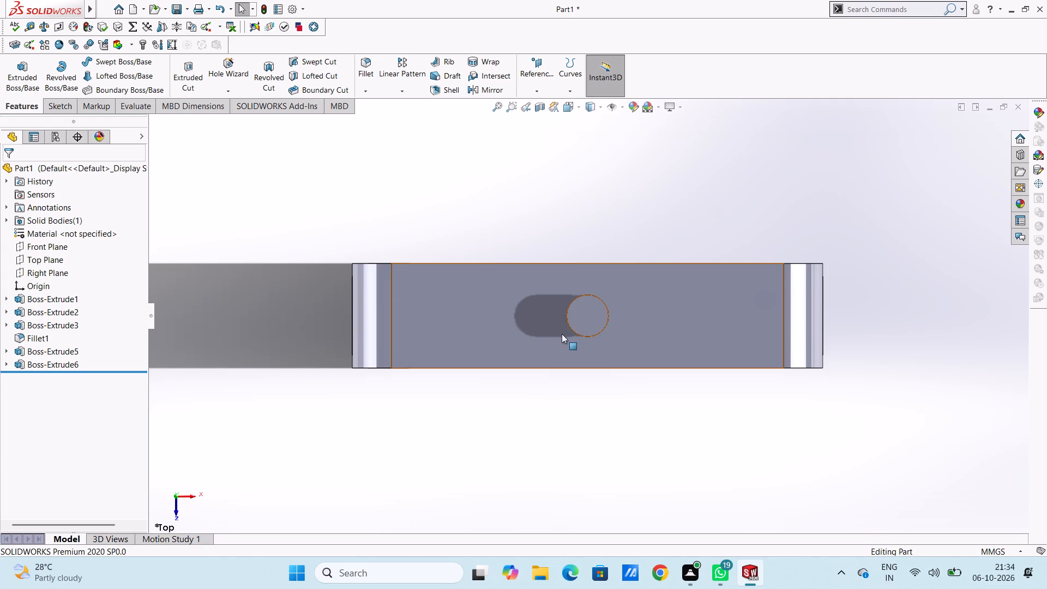
{"action": "left_click", "coordinate": [583, 315]}
{"action": "left_click", "coordinate": [634, 287]}
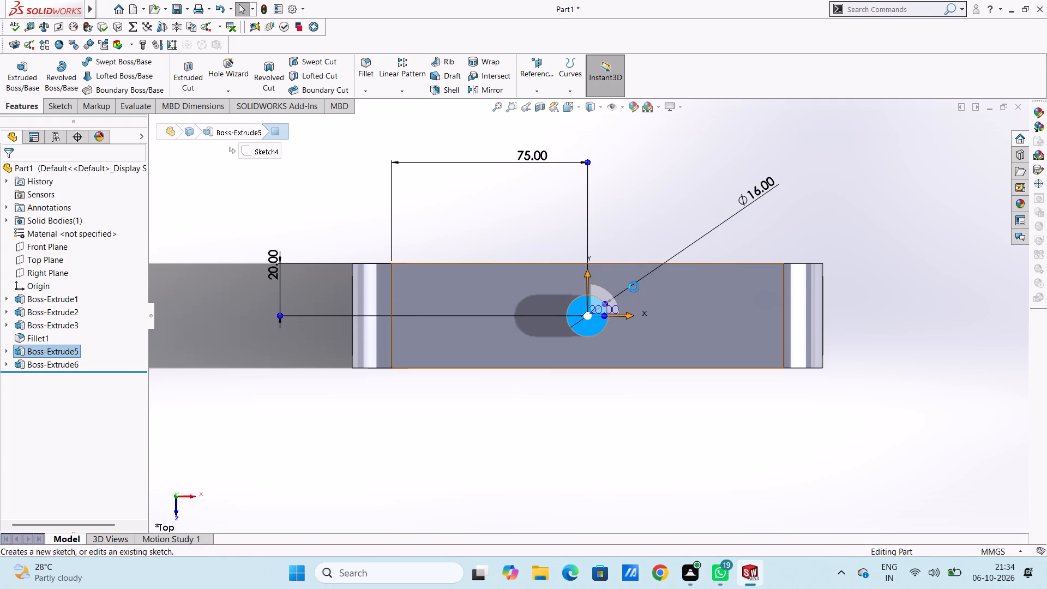
{"action": "left_click", "coordinate": [620, 220]}
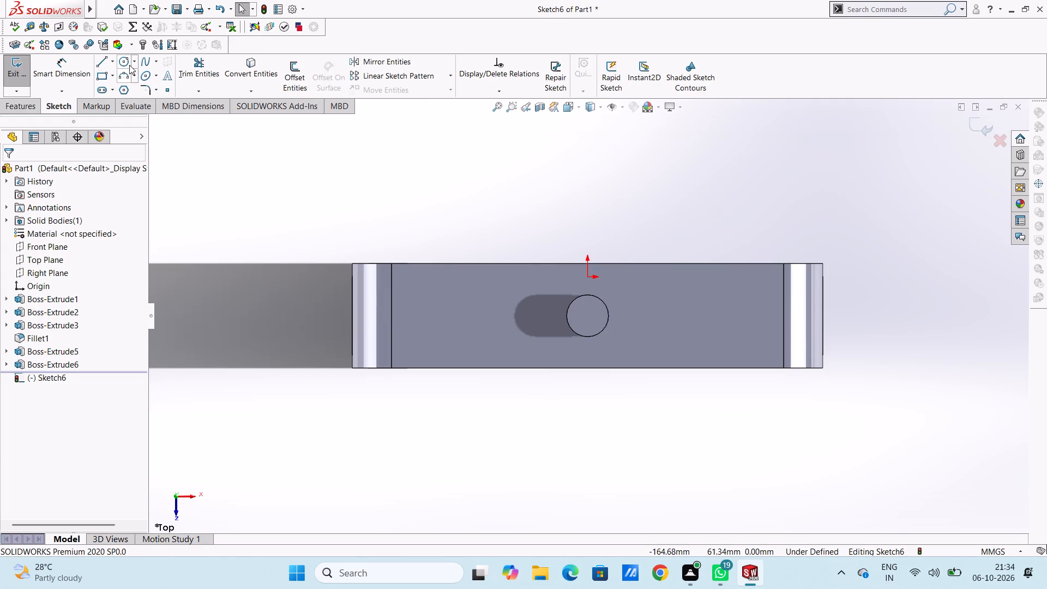
{"action": "left_click", "coordinate": [124, 63]}
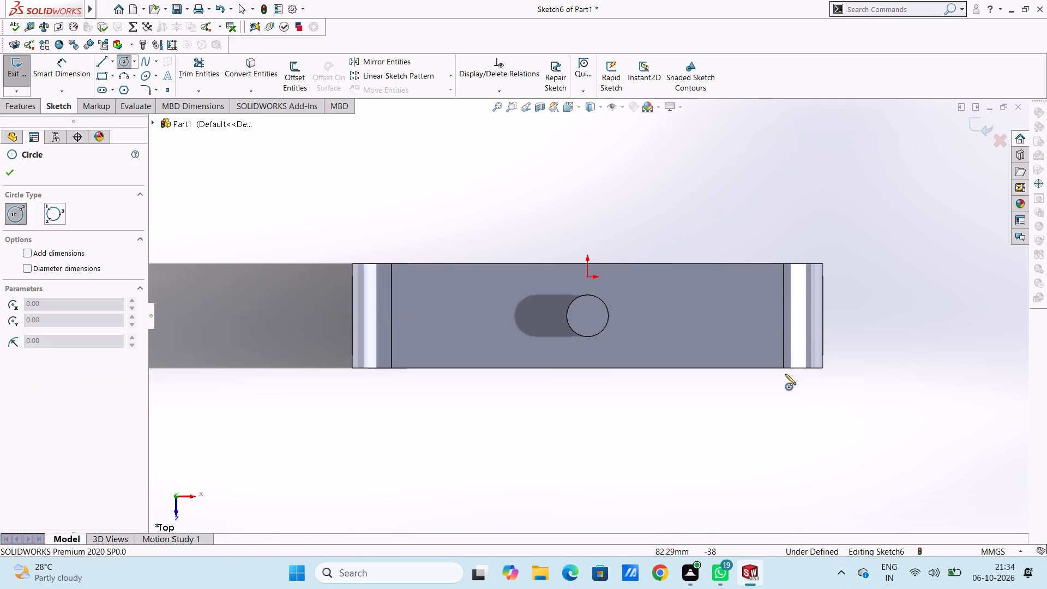
{"action": "left_click", "coordinate": [586, 314]}
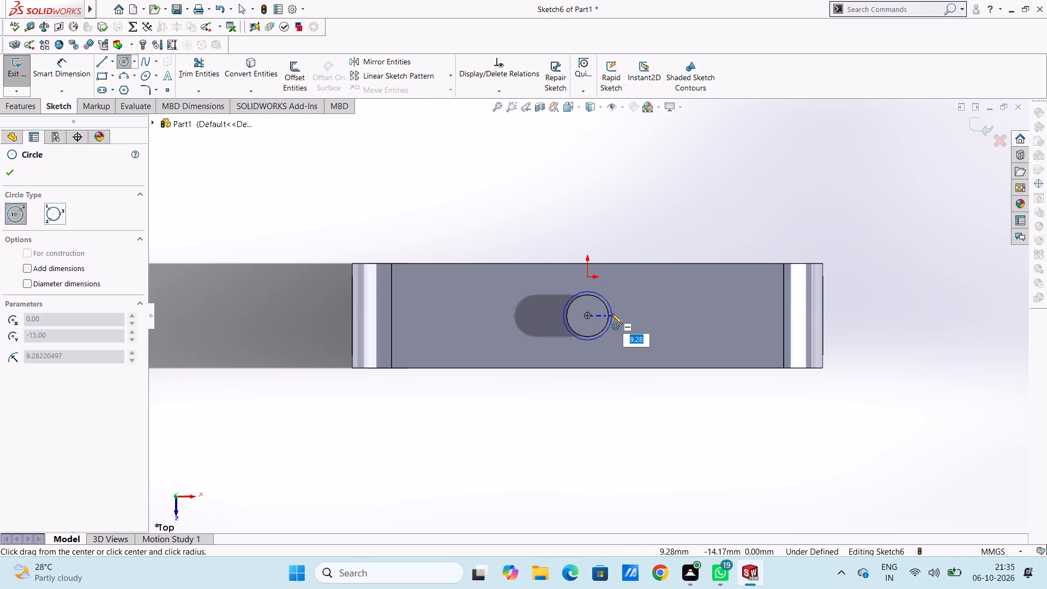
{"action": "key", "text": "9"}
{"action": "key", "text": "Return"}
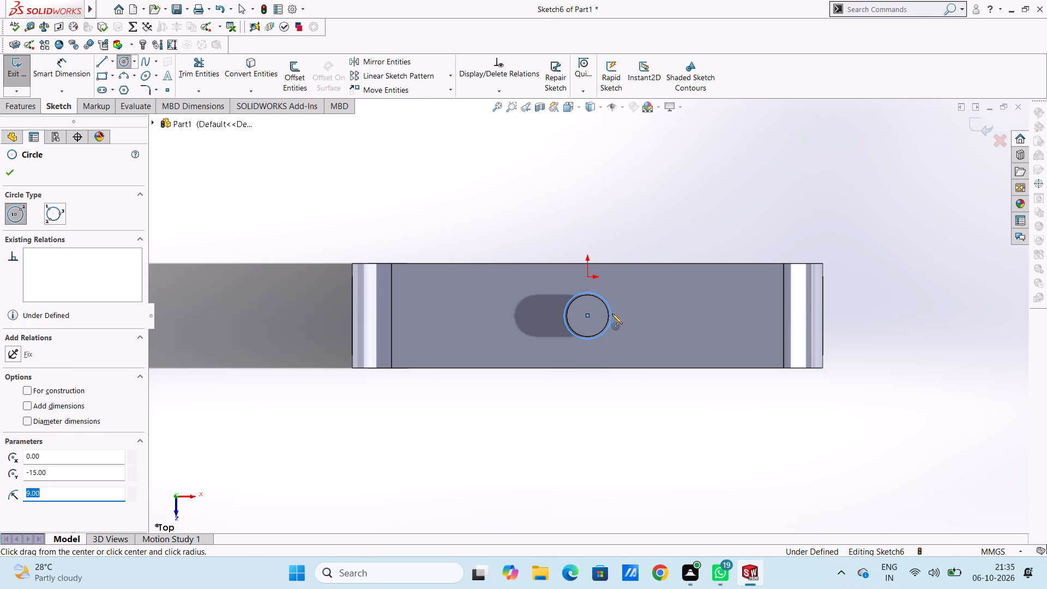
{"action": "key", "text": "Escape"}
{"action": "key", "text": "Escape"}
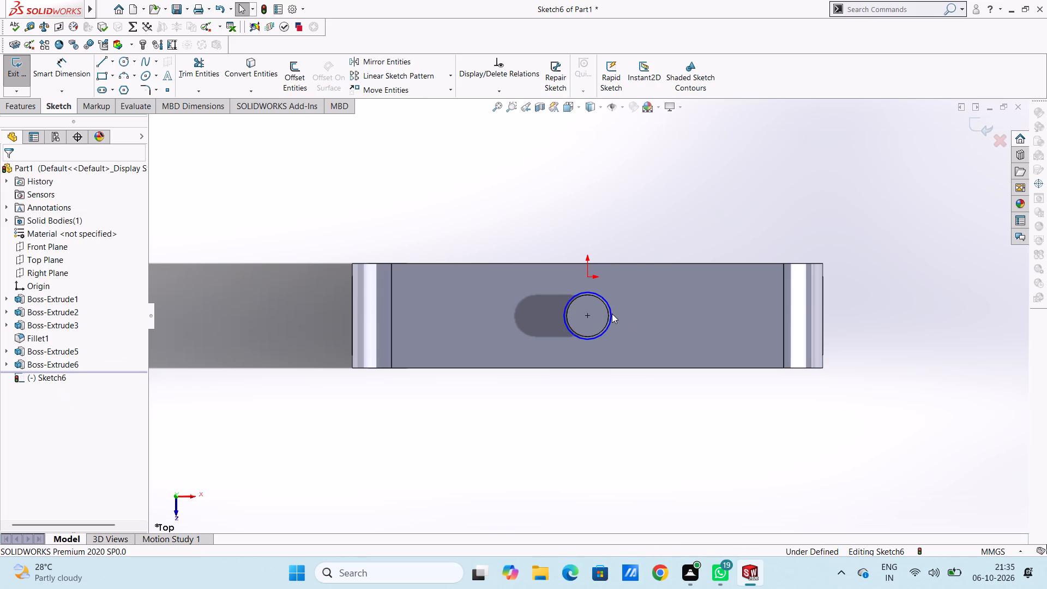
Dimension the new circle's diameter as 18 mm.
{"action": "left_click", "coordinate": [82, 67]}
{"action": "left_click", "coordinate": [573, 333]}
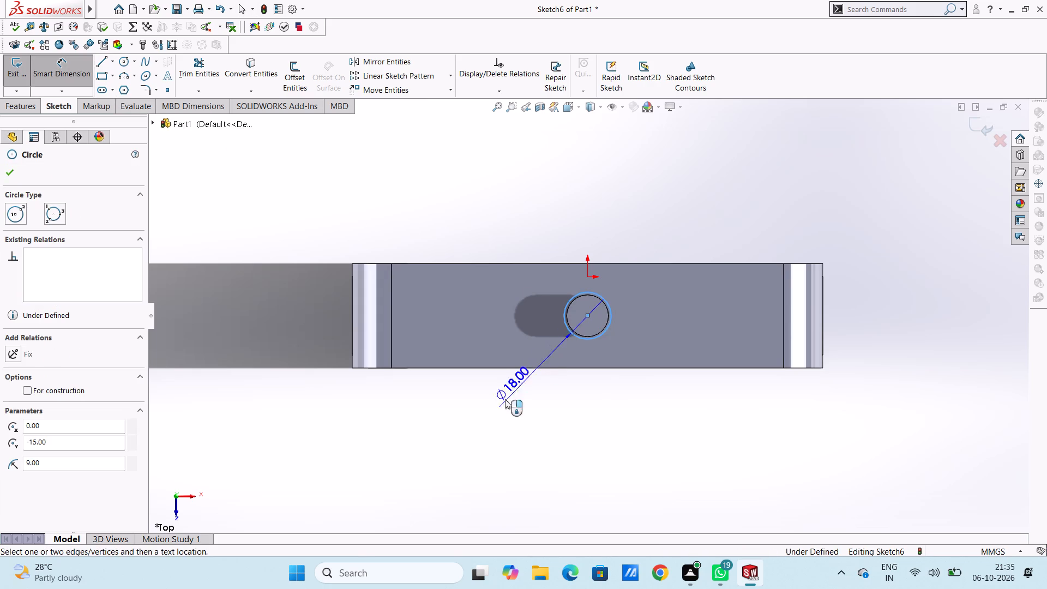
{"action": "left_click", "coordinate": [460, 446]}
{"action": "double_click", "coordinate": [408, 430]}
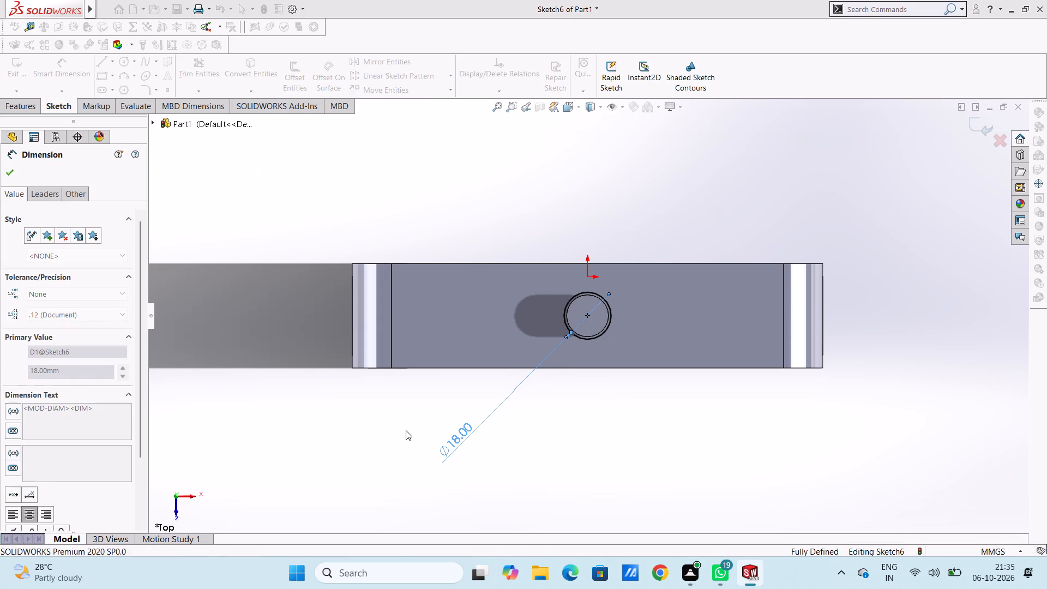
Set up a blind boss extrusion of the 18 mm circle upward from the rod's top face, with a depth of 10 mm.
{"action": "scroll", "coordinate": [557, 412], "scroll_direction": "up", "scroll_amount": 2}
{"action": "middle_click_drag", "start_coordinate": [555, 401], "coordinate": [519, 261]}
{"action": "scroll", "coordinate": [581, 245], "scroll_direction": "up", "scroll_amount": 3}
{"action": "scroll", "coordinate": [580, 217], "scroll_direction": "down", "scroll_amount": 1}
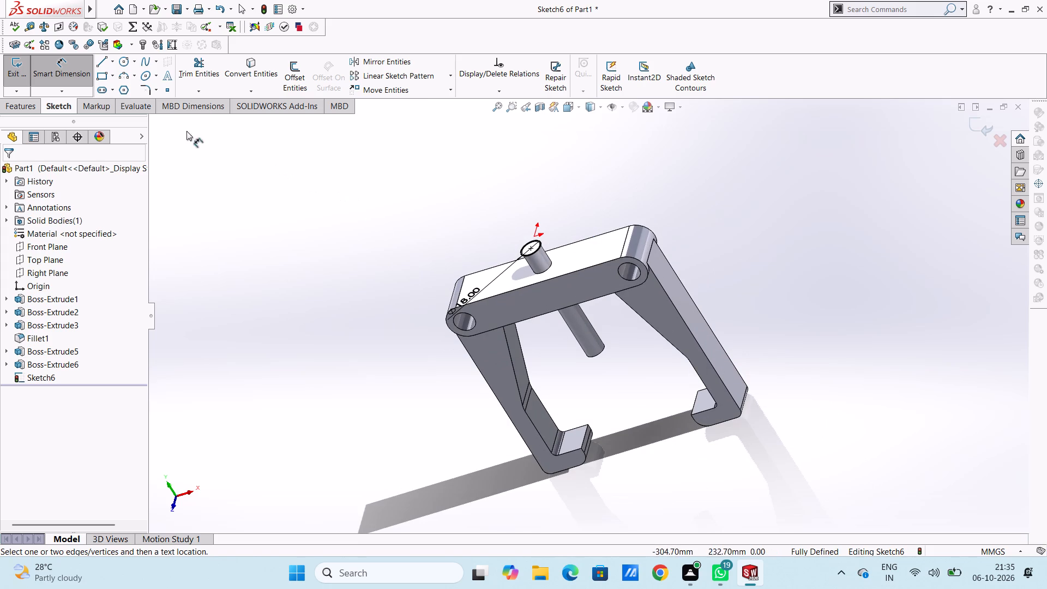
{"action": "left_click", "coordinate": [56, 79]}
{"action": "left_click", "coordinate": [32, 109]}
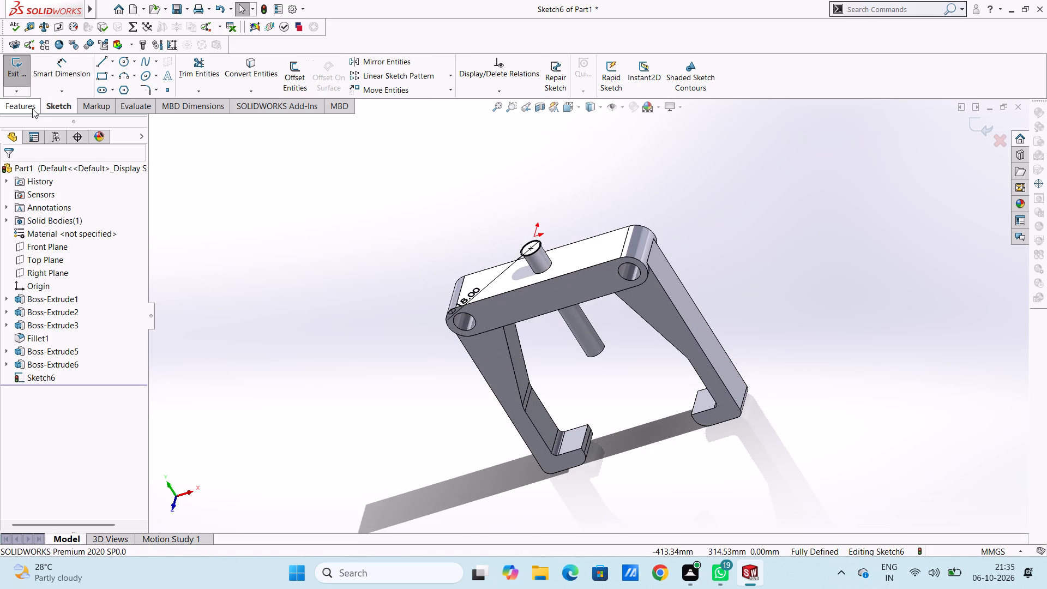
{"action": "left_click", "coordinate": [19, 82]}
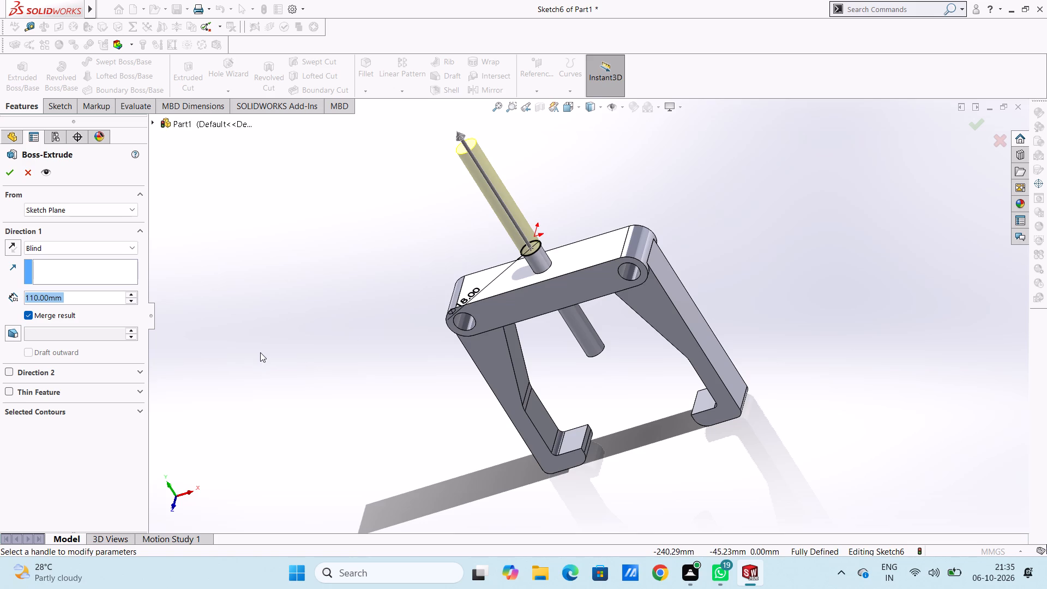
{"action": "type", "text": "10"}
{"action": "key", "text": "Return"}
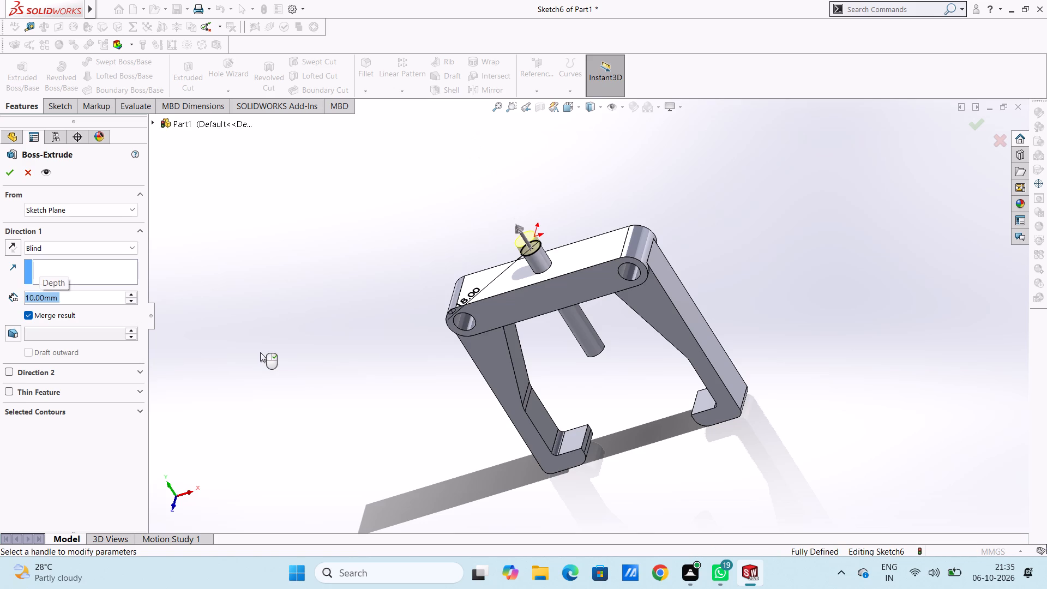
{"action": "middle_click_drag", "start_coordinate": [309, 315], "coordinate": [323, 227]}
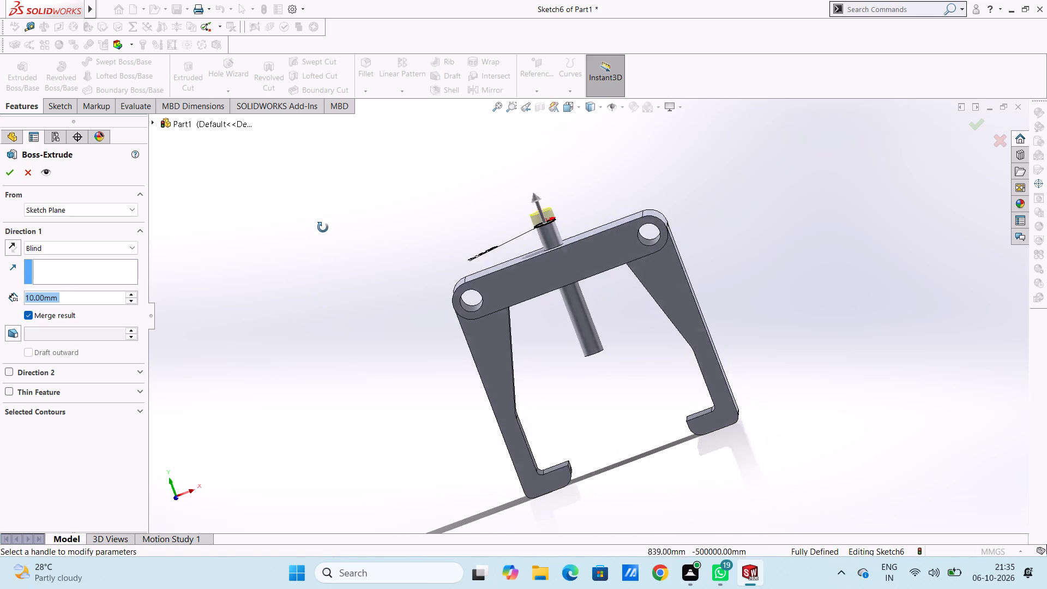
{"action": "middle_click_drag", "start_coordinate": [323, 227], "coordinate": [318, 215]}
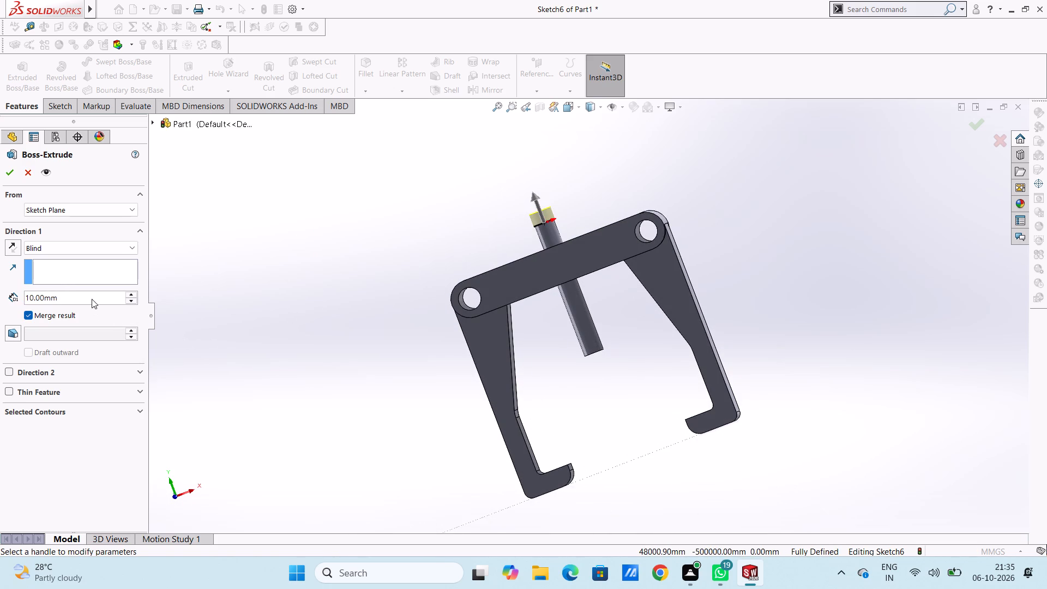
Try a 20 mm depth for the 18 mm boss, set it to 15 mm, and complete the extrusion.
{"action": "double_click", "coordinate": [92, 299]}
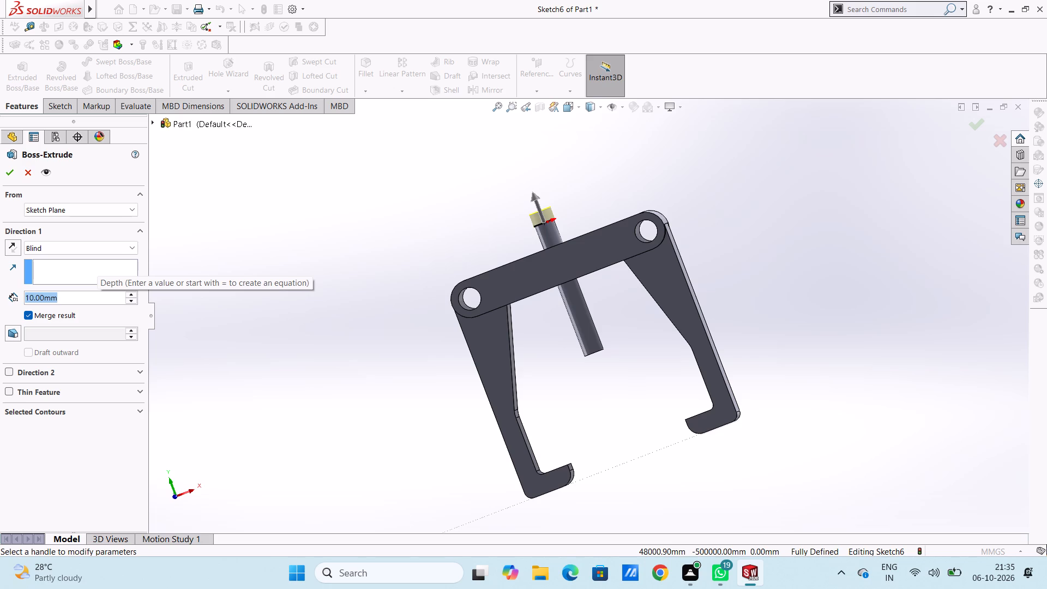
{"action": "type", "text": "20"}
{"action": "key", "text": "Return"}
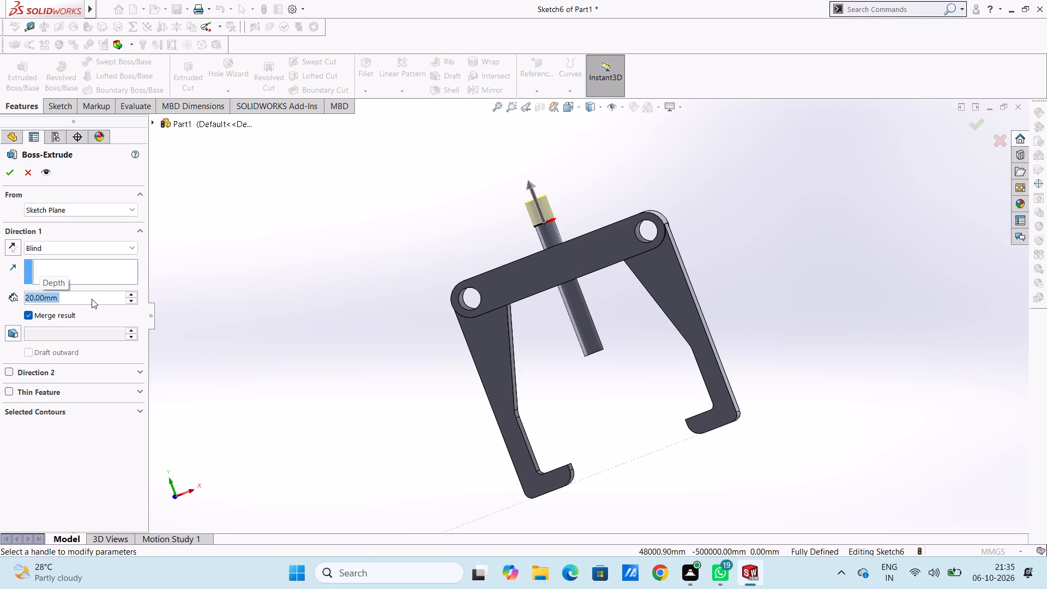
{"action": "type", "text": "15"}
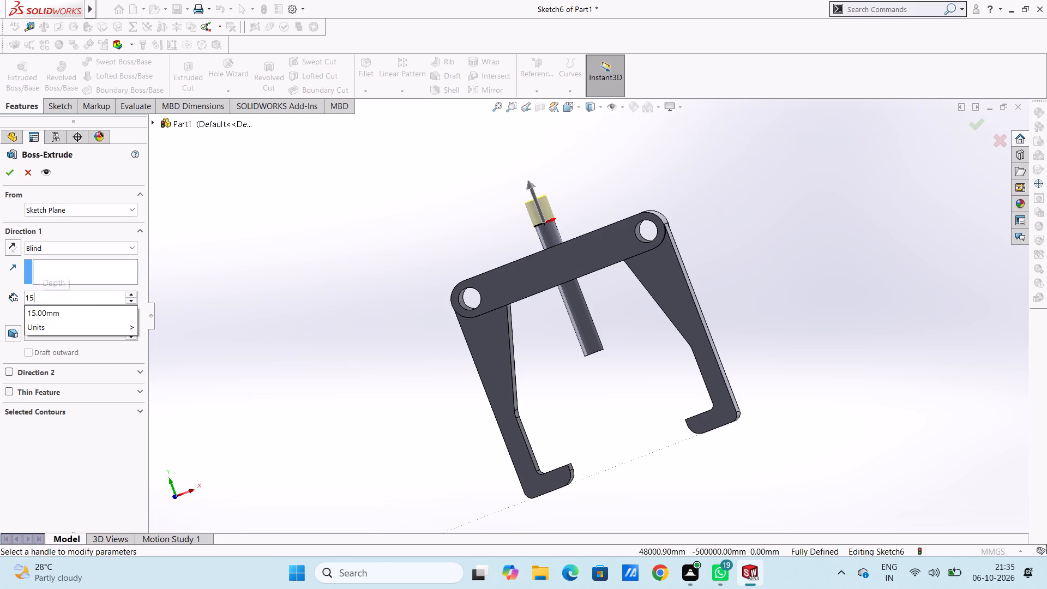
{"action": "key", "text": "Return"}
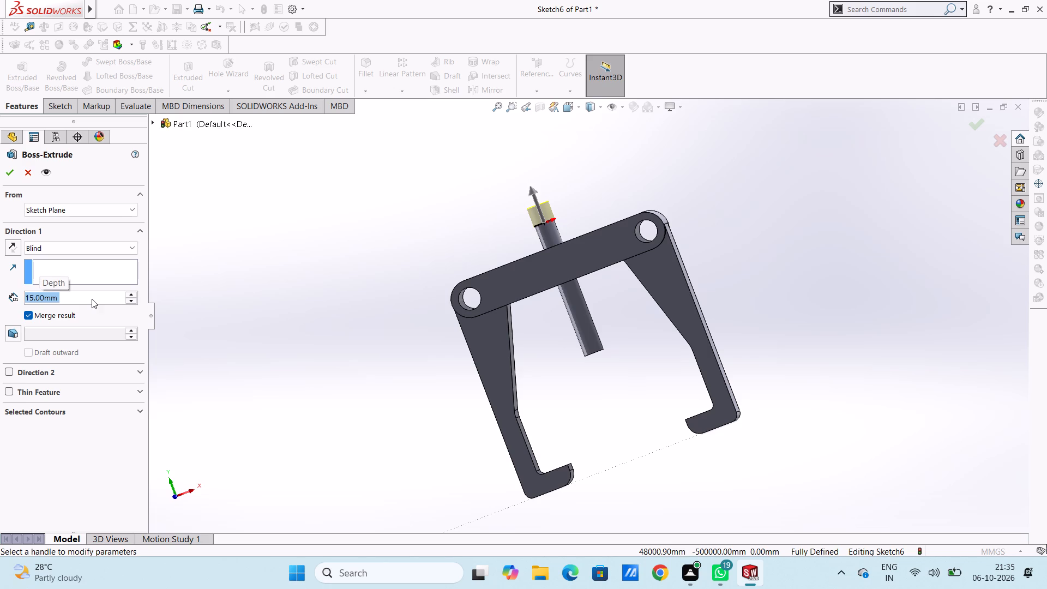
{"action": "left_click", "coordinate": [13, 177]}
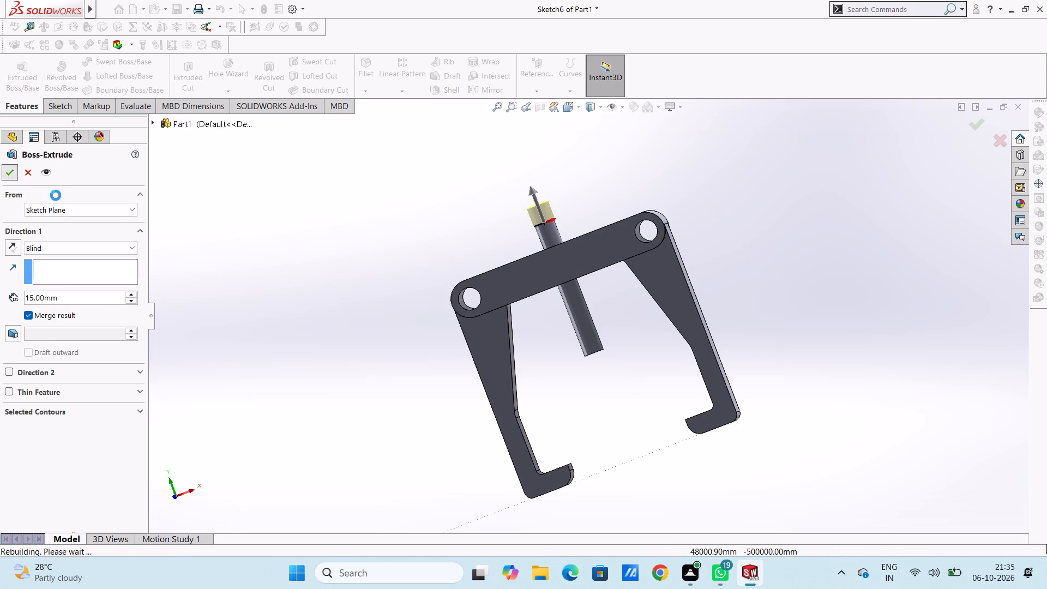
{"action": "left_click", "coordinate": [312, 278]}
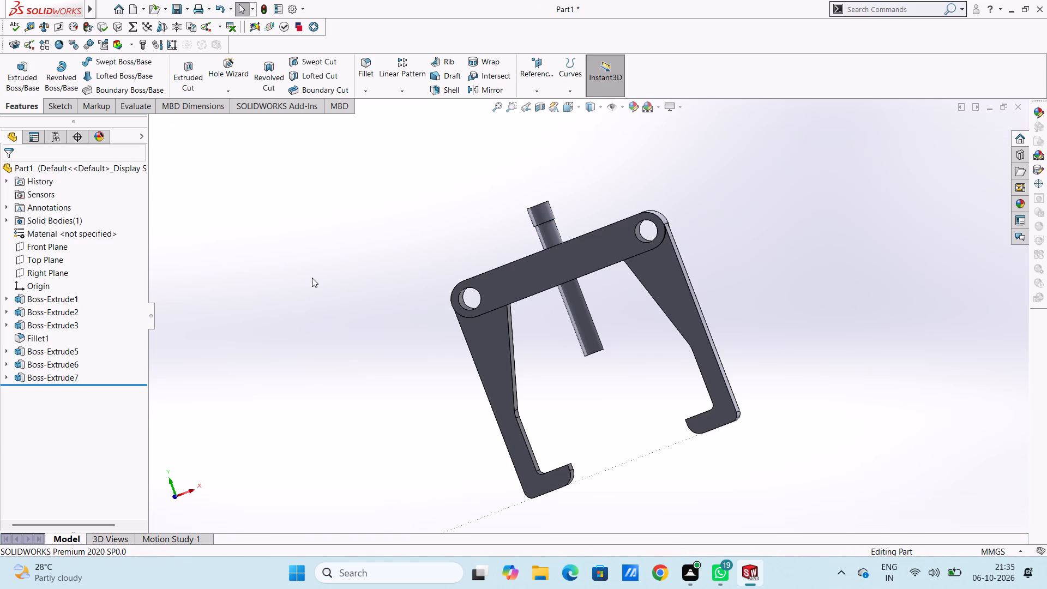
Start a sketch on the top face of the 18 mm head and draw a concentric circle of 20 mm radius.
{"action": "middle_click_drag", "start_coordinate": [313, 278], "coordinate": [306, 260]}
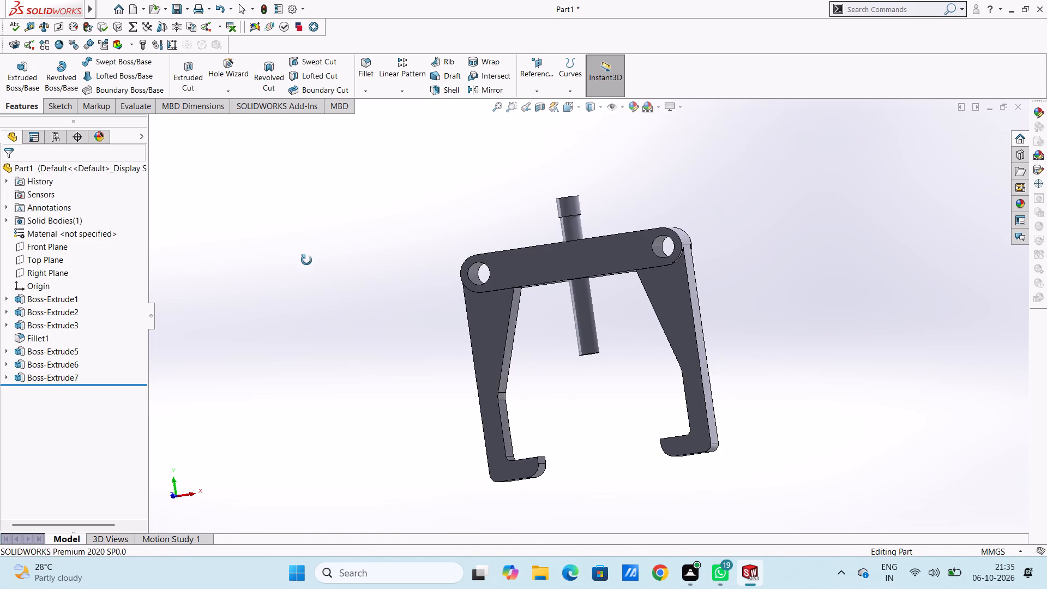
{"action": "middle_click_drag", "start_coordinate": [306, 260], "coordinate": [326, 230]}
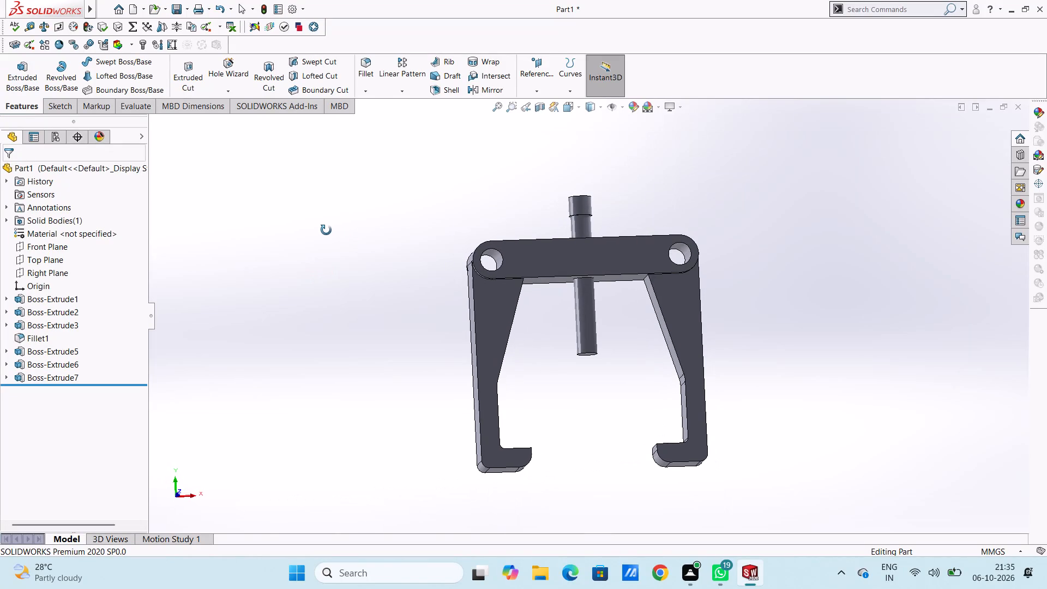
{"action": "middle_click_drag", "start_coordinate": [326, 230], "coordinate": [306, 280]}
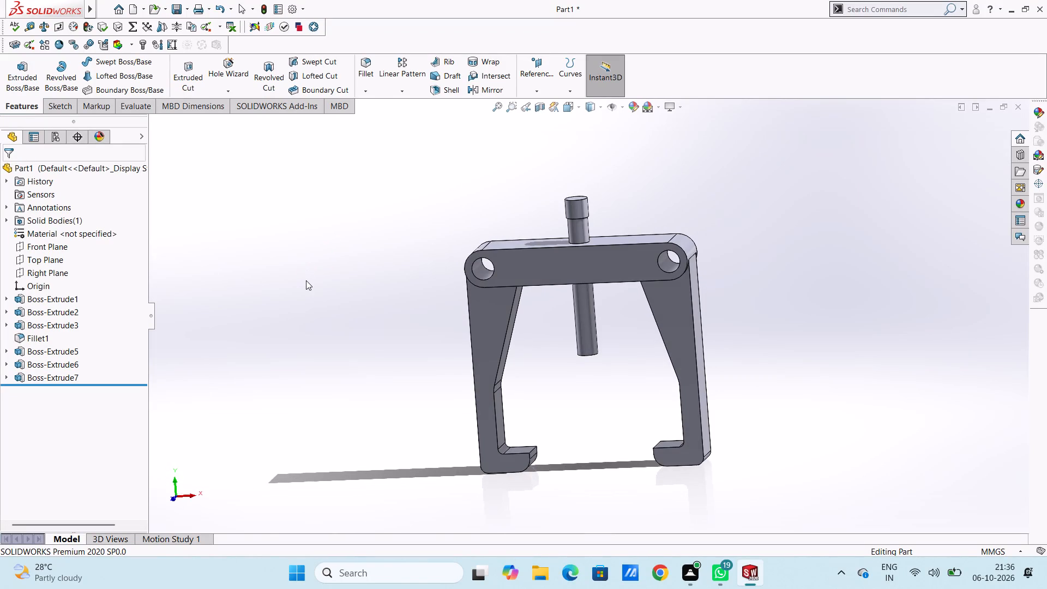
{"action": "key", "text": "ctrl+5"}
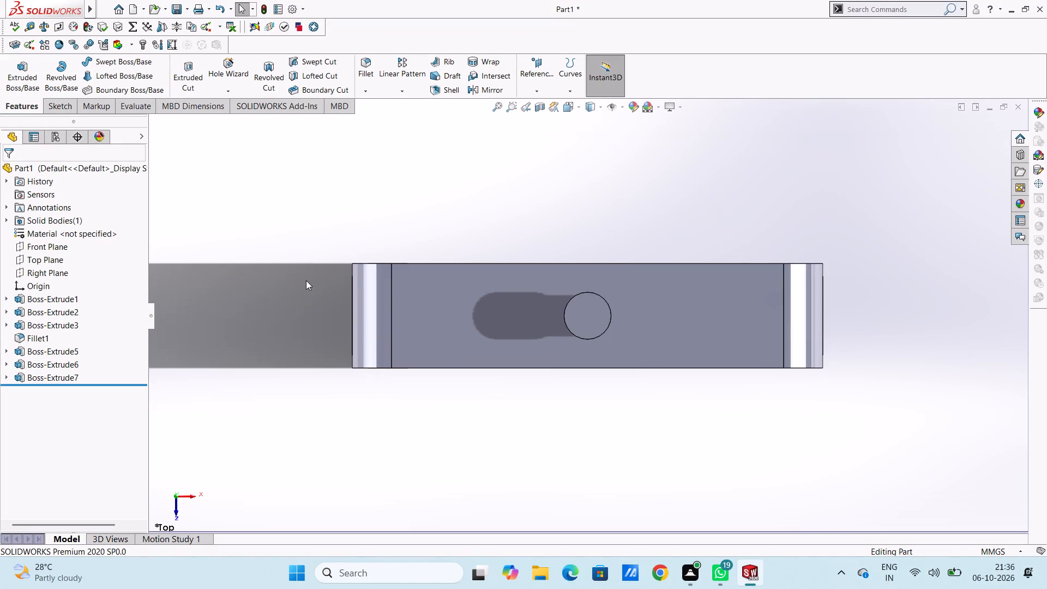
{"action": "left_click", "coordinate": [594, 324]}
{"action": "left_click", "coordinate": [638, 293]}
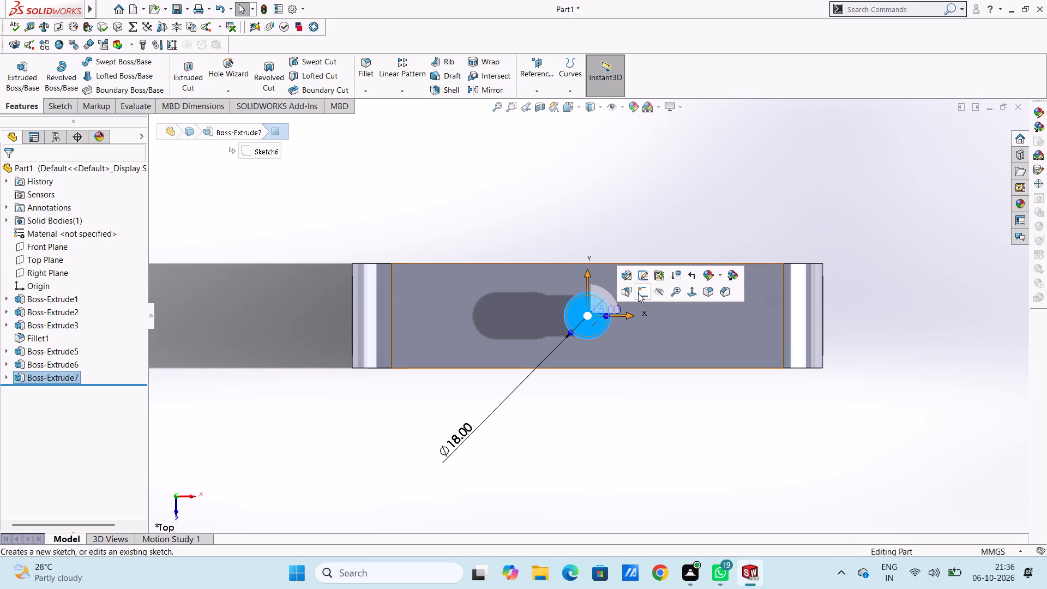
{"action": "left_click", "coordinate": [595, 206]}
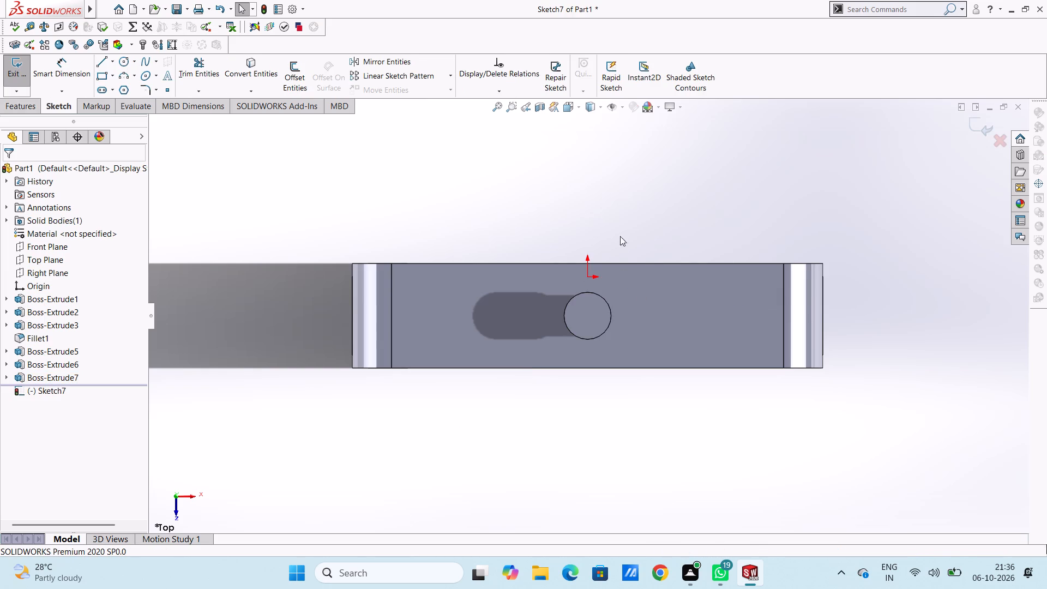
{"action": "scroll", "coordinate": [647, 277], "scroll_direction": "up", "scroll_amount": 4}
{"action": "scroll", "coordinate": [597, 372], "scroll_direction": "down", "scroll_amount": 3}
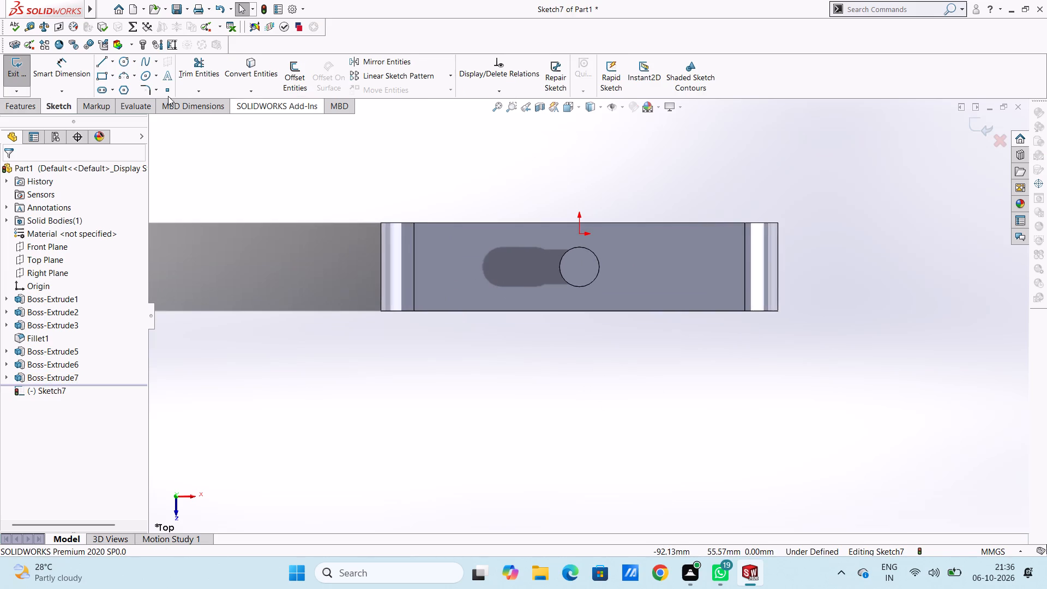
{"action": "left_click", "coordinate": [124, 63]}
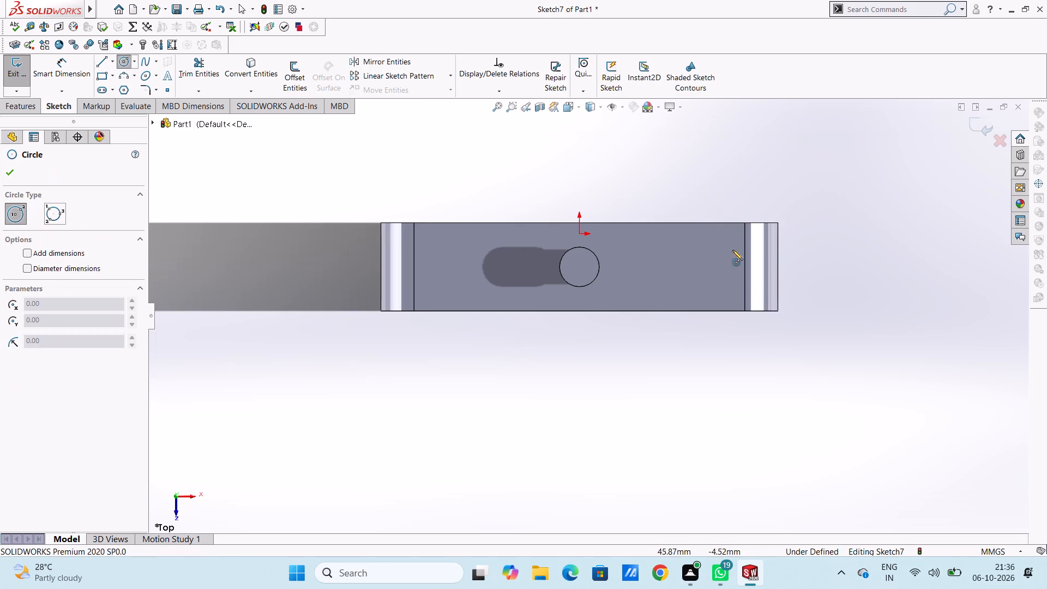
{"action": "left_click", "coordinate": [579, 267]}
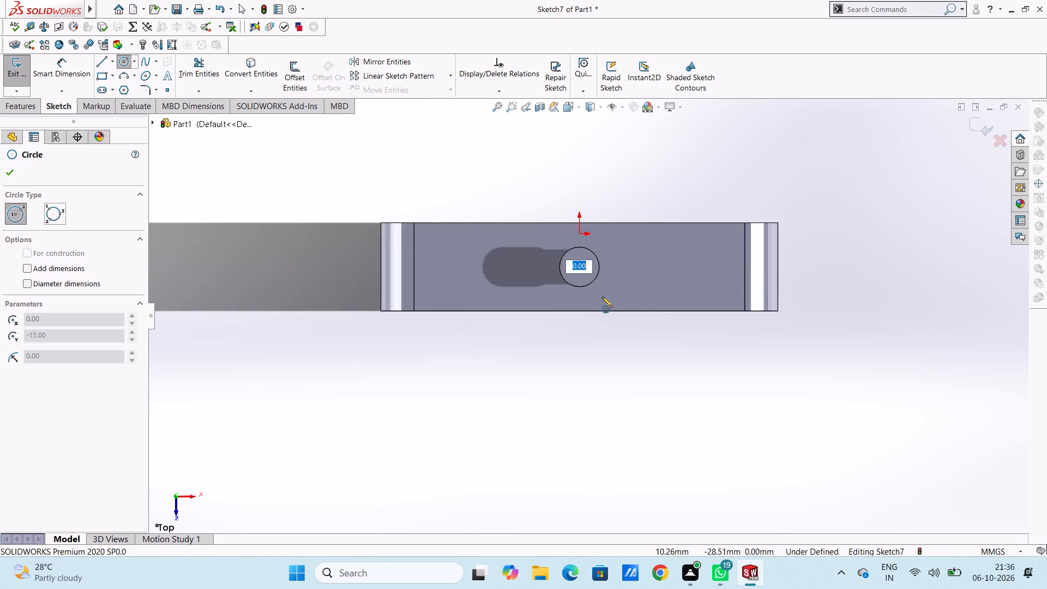
{"action": "type", "text": "20"}
{"action": "key", "text": "Return"}
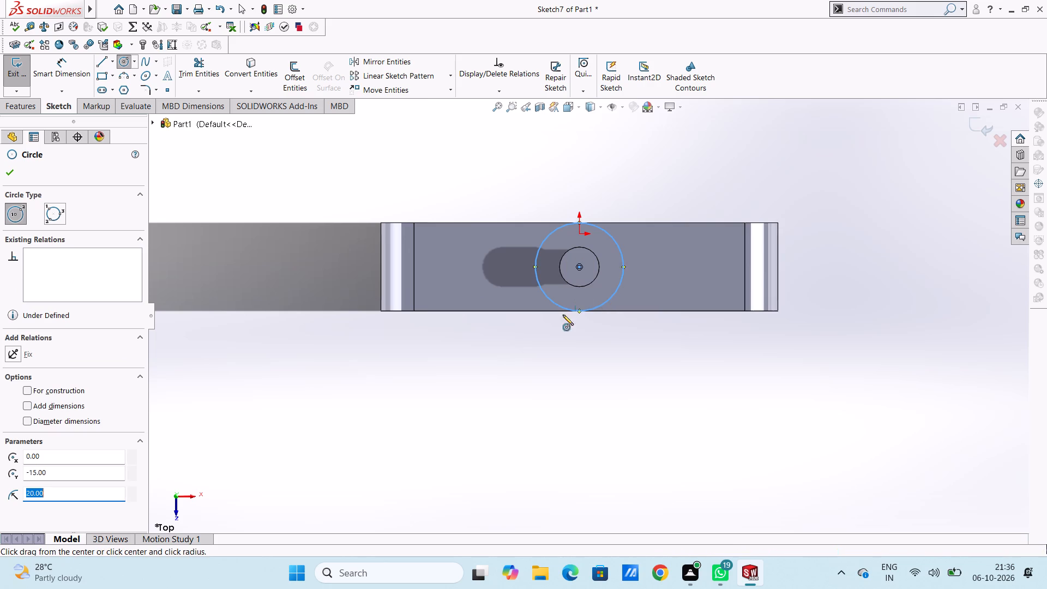
{"action": "left_click", "coordinate": [16, 172]}
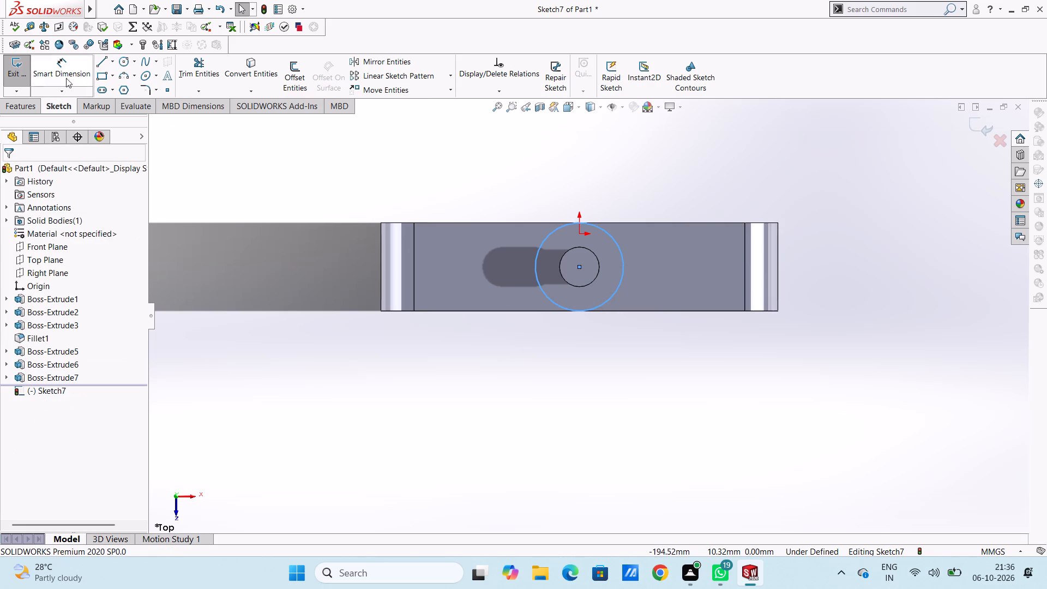
Dimension the new circle's diameter as 30 mm.
{"action": "left_click", "coordinate": [67, 71]}
{"action": "left_click", "coordinate": [559, 308]}
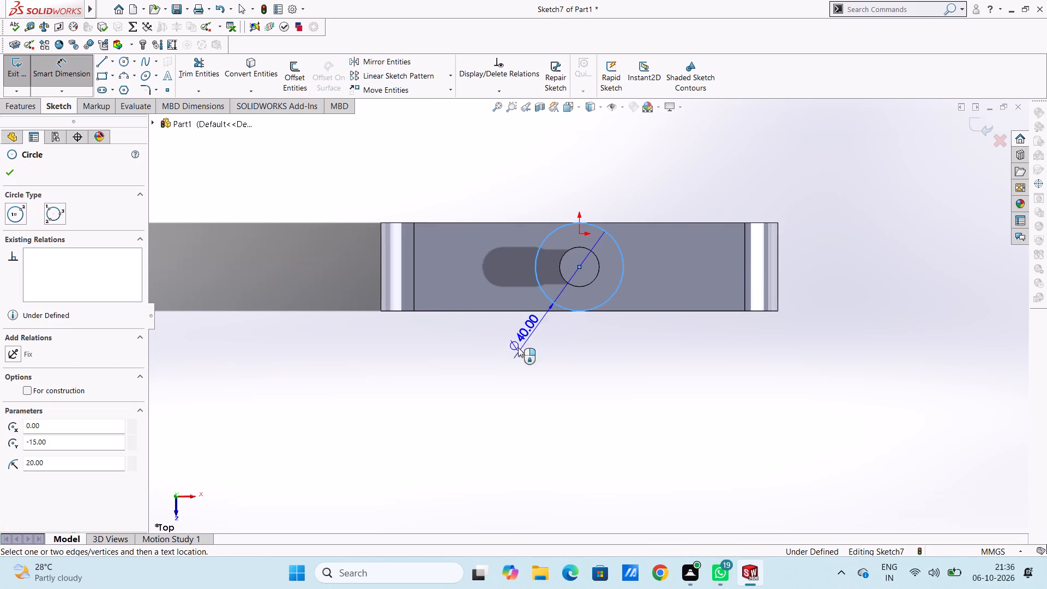
{"action": "left_click", "coordinate": [473, 390]}
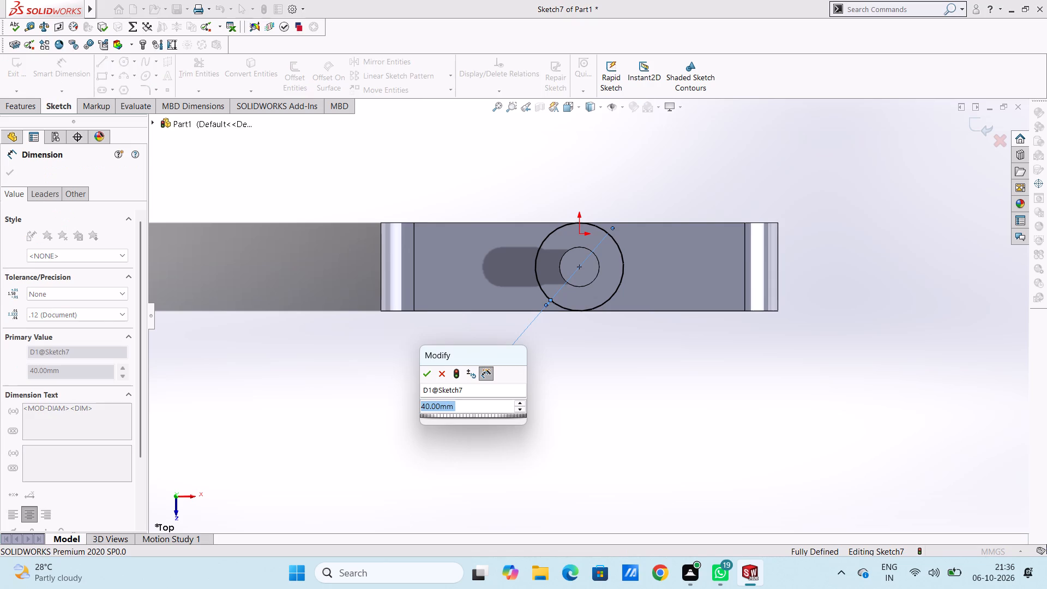
{"action": "type", "text": "30"}
{"action": "key", "text": "Return"}
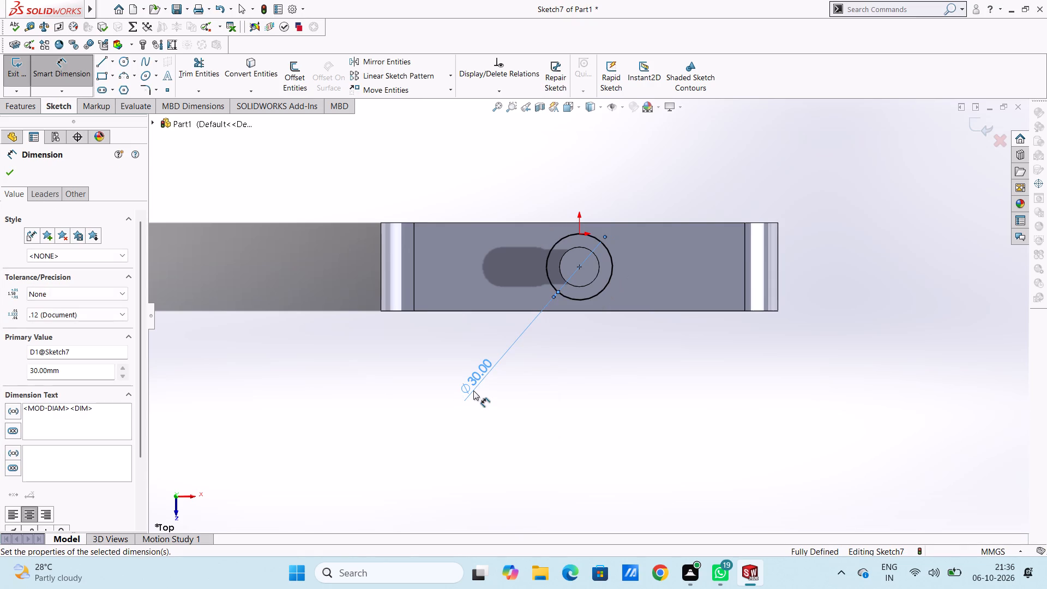
{"action": "left_click", "coordinate": [404, 380]}
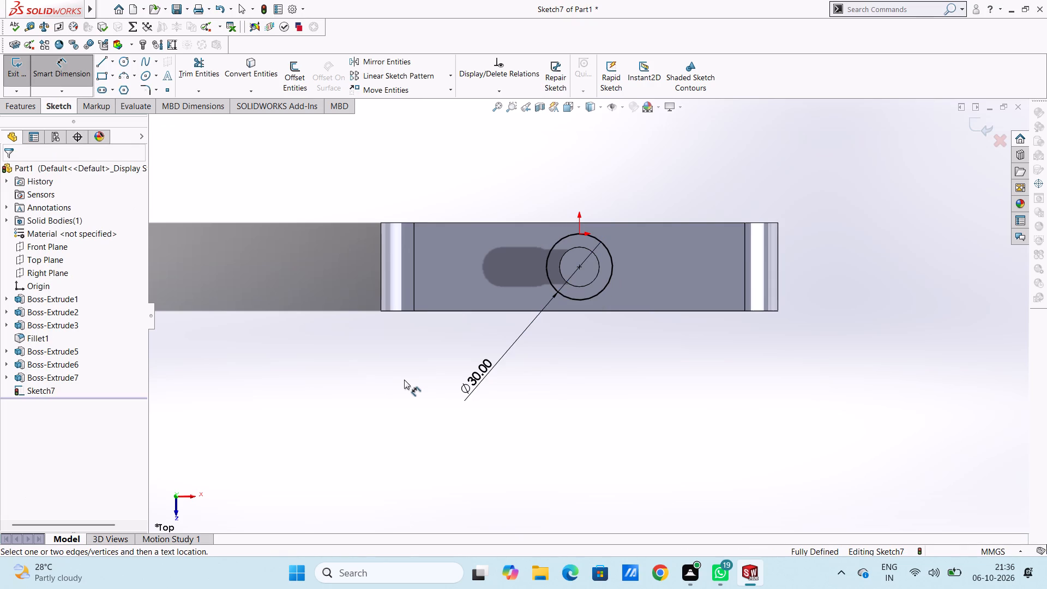
Set up a blind boss extrusion of the 30 mm circle upward from the 18 mm head, with a depth of 20 mm.
{"action": "middle_click_drag", "start_coordinate": [404, 379], "coordinate": [396, 301]}
{"action": "scroll", "coordinate": [394, 301], "scroll_direction": "up", "scroll_amount": 3}
{"action": "middle_click_drag", "start_coordinate": [394, 302], "coordinate": [376, 253]}
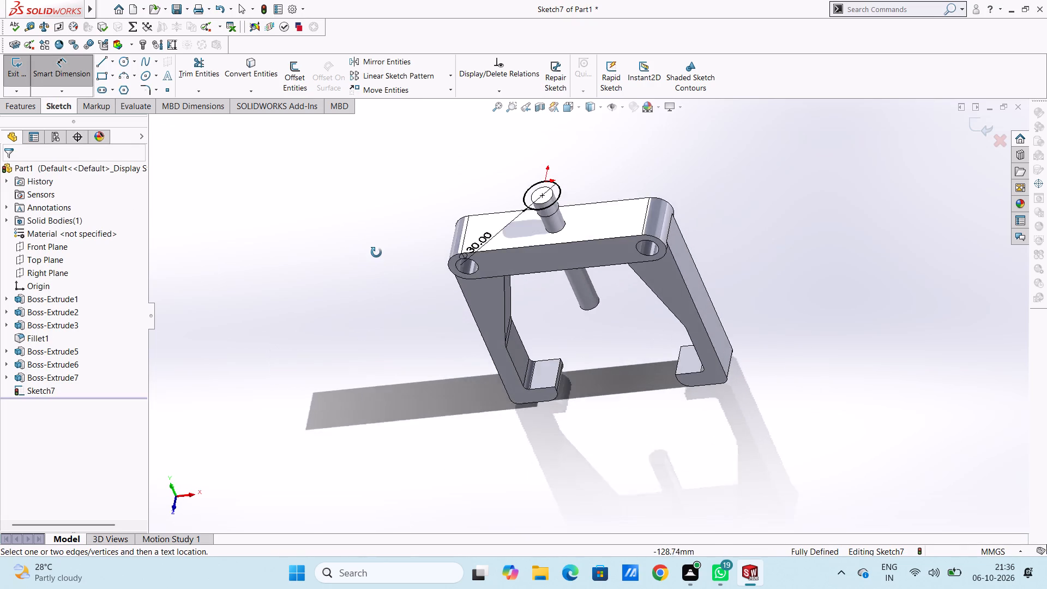
{"action": "middle_click_drag", "start_coordinate": [376, 253], "coordinate": [385, 208]}
{"action": "scroll", "coordinate": [393, 217], "scroll_direction": "up", "scroll_amount": 2}
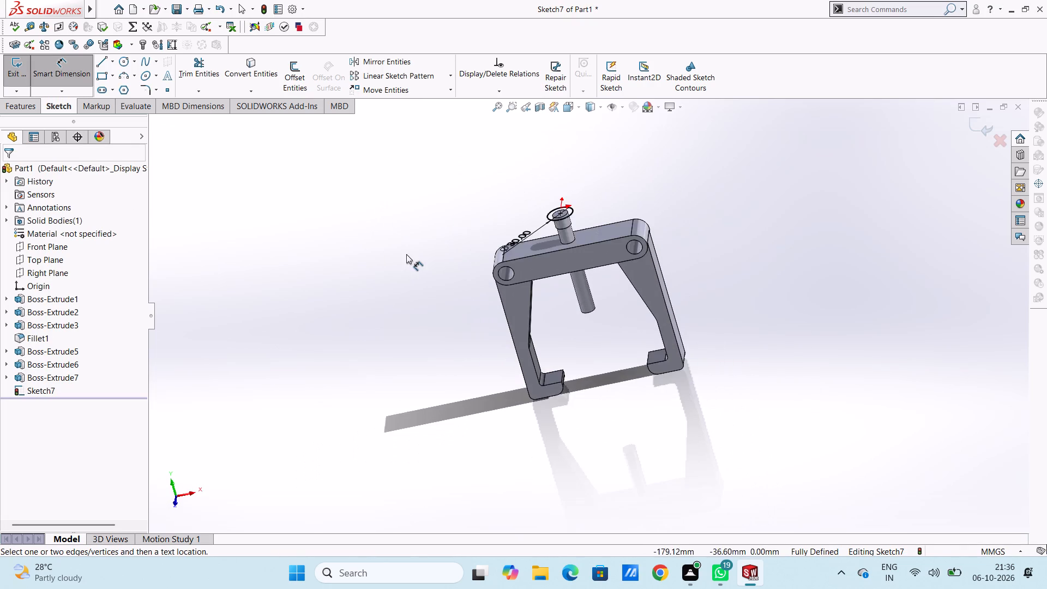
{"action": "middle_click_drag", "start_coordinate": [406, 254], "coordinate": [405, 256]}
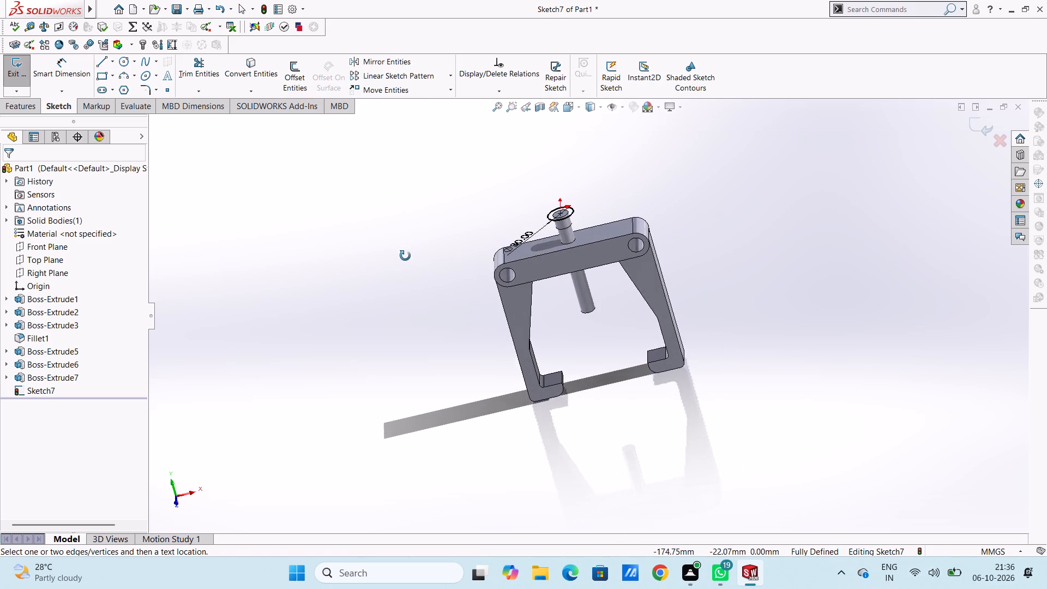
{"action": "middle_click_drag", "start_coordinate": [405, 256], "coordinate": [400, 260]}
{"action": "scroll", "coordinate": [400, 260], "scroll_direction": "up", "scroll_amount": 1}
{"action": "scroll", "coordinate": [586, 225], "scroll_direction": "down", "scroll_amount": 3}
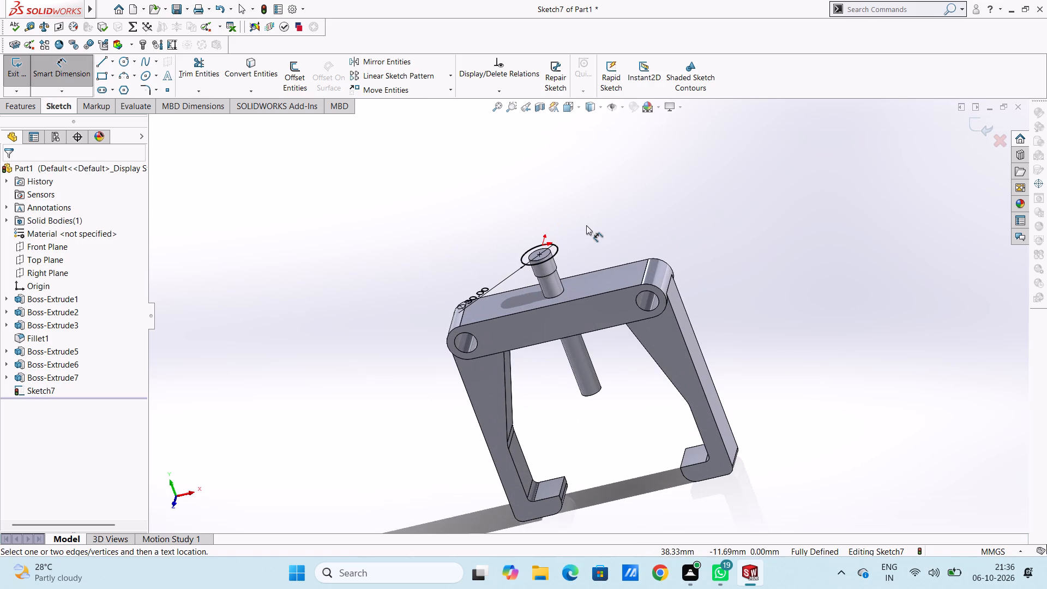
{"action": "scroll", "coordinate": [588, 253], "scroll_direction": "up", "scroll_amount": 2}
{"action": "middle_click_drag", "start_coordinate": [588, 253], "coordinate": [586, 243]}
{"action": "left_click", "coordinate": [68, 80]}
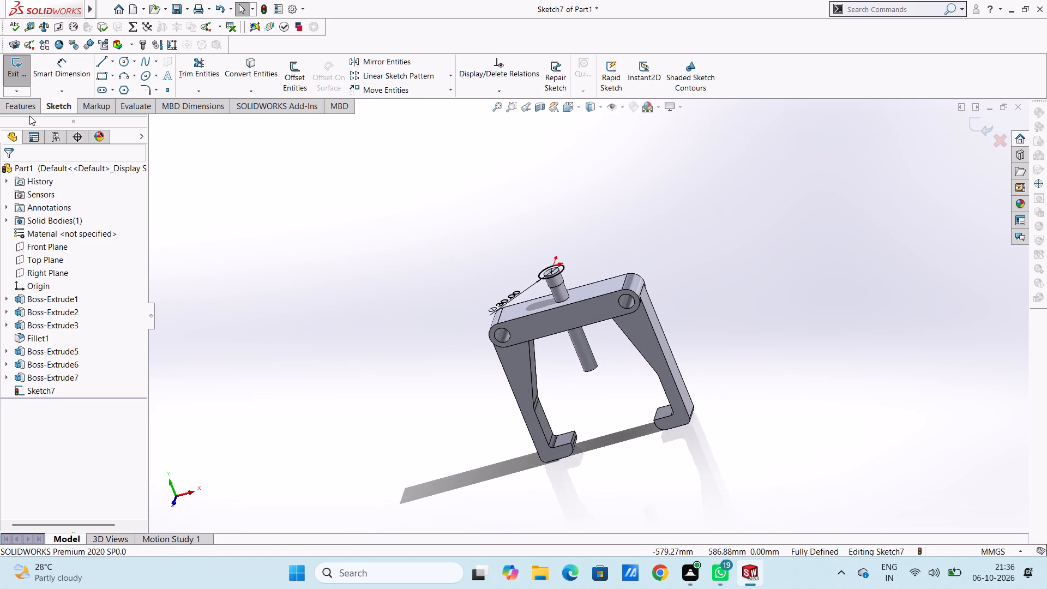
{"action": "left_click", "coordinate": [26, 105]}
{"action": "left_click", "coordinate": [25, 80]}
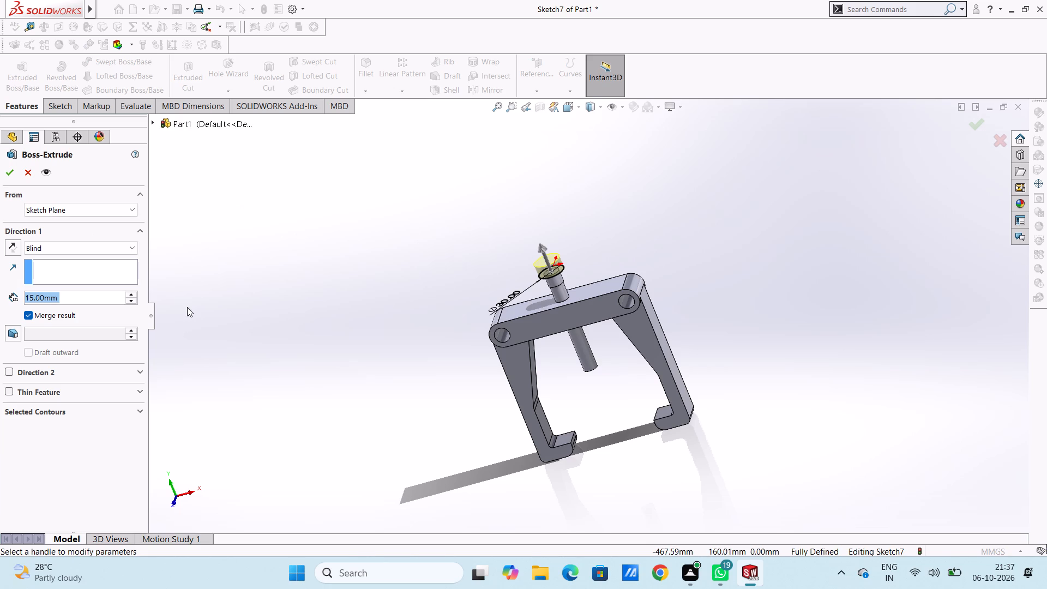
{"action": "type", "text": "20"}
{"action": "key", "text": "Return"}
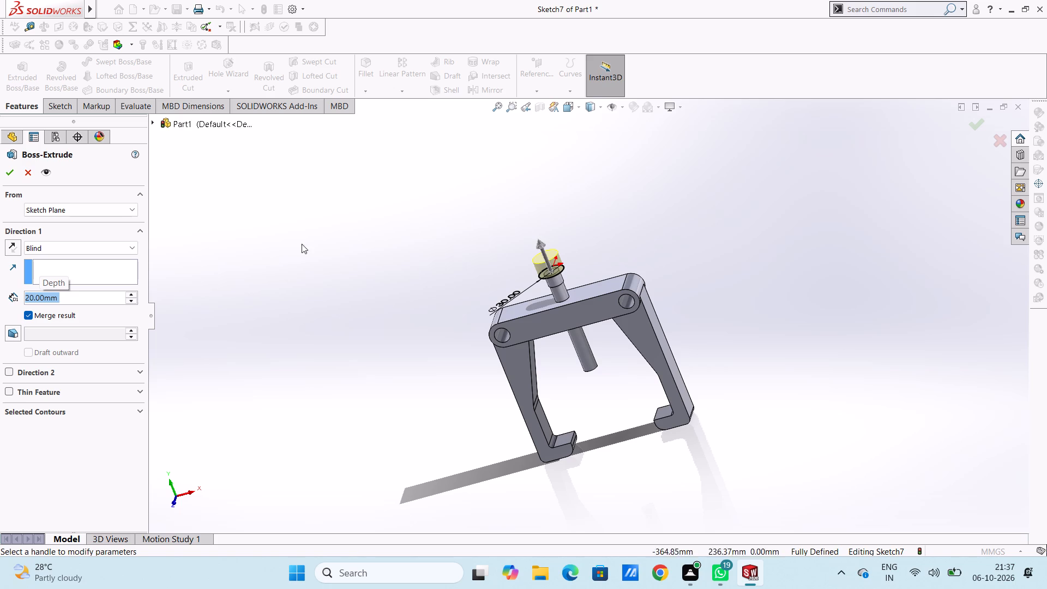
Set the 30 mm boss's extrusion depth to 25 mm and complete the extrusion.
{"action": "middle_click_drag", "start_coordinate": [350, 218], "coordinate": [383, 284]}
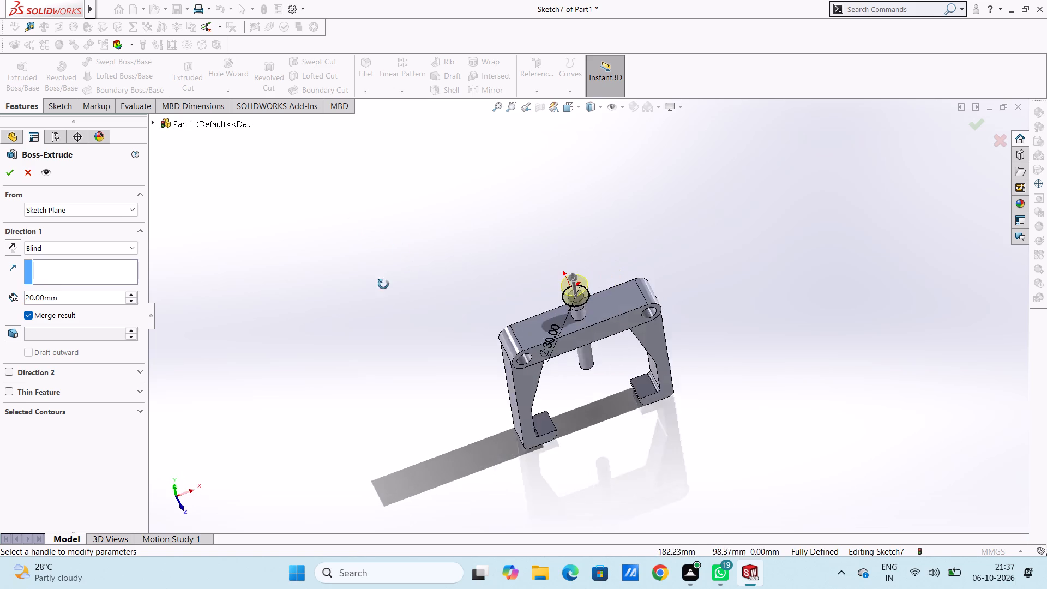
{"action": "middle_click_drag", "start_coordinate": [383, 284], "coordinate": [406, 322]}
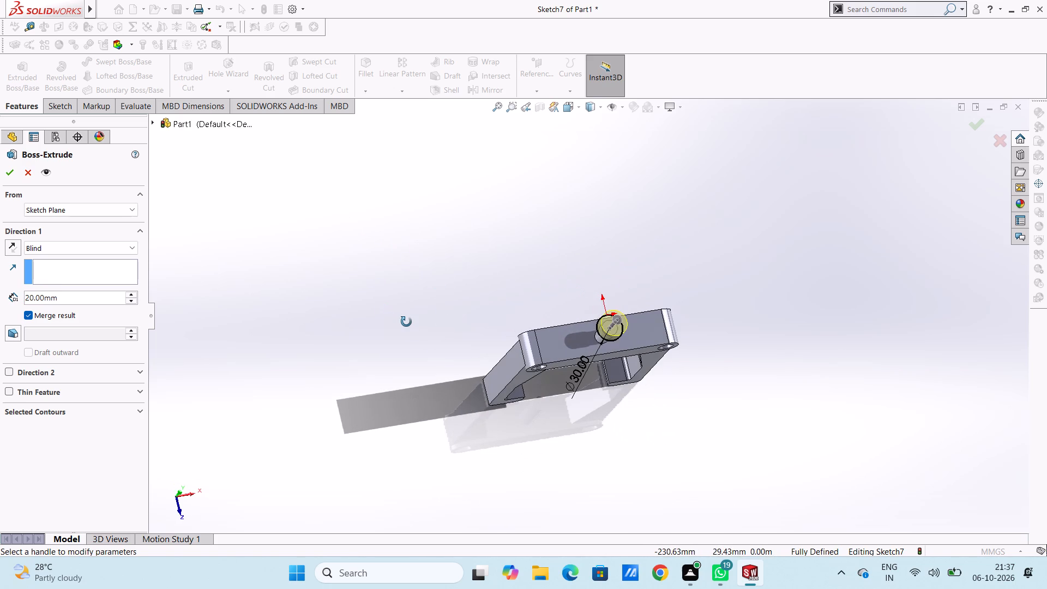
{"action": "middle_click_drag", "start_coordinate": [406, 322], "coordinate": [358, 200]}
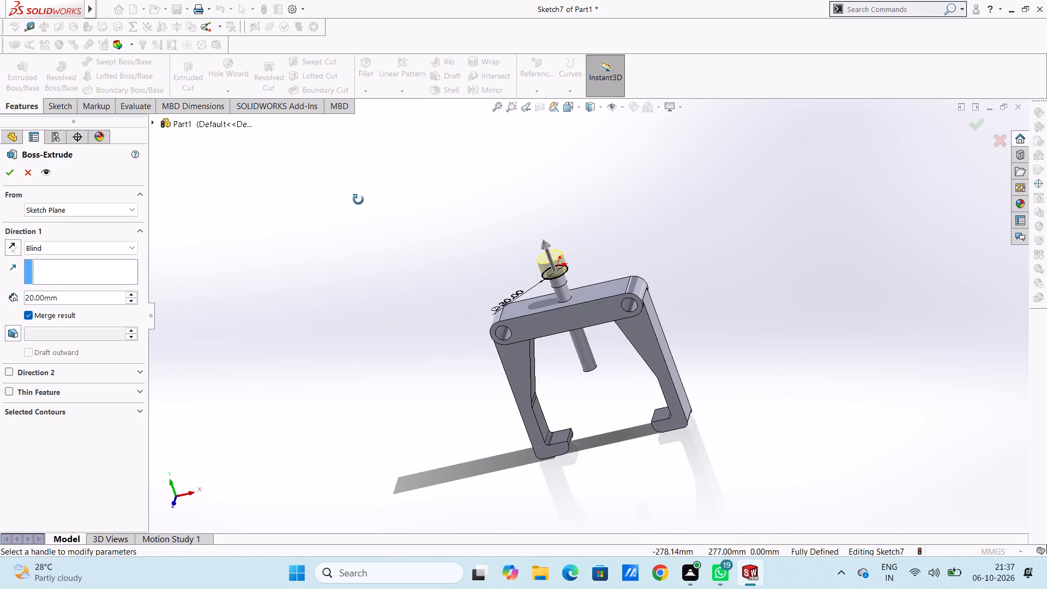
{"action": "middle_click_drag", "start_coordinate": [358, 200], "coordinate": [357, 218]}
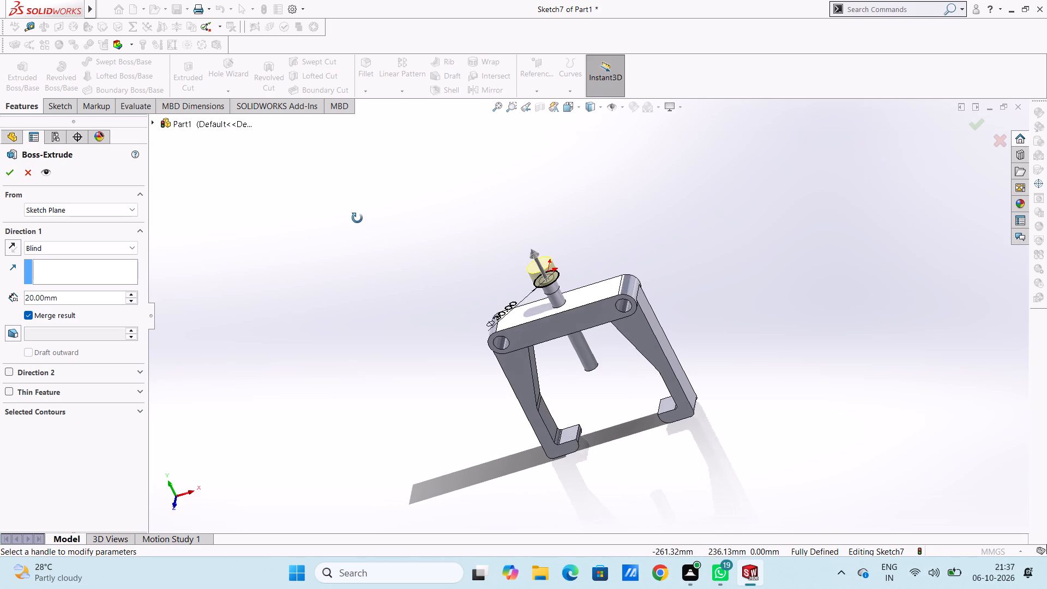
{"action": "middle_click_drag", "start_coordinate": [357, 218], "coordinate": [371, 202]}
{"action": "scroll", "coordinate": [574, 255], "scroll_direction": "down", "scroll_amount": 5}
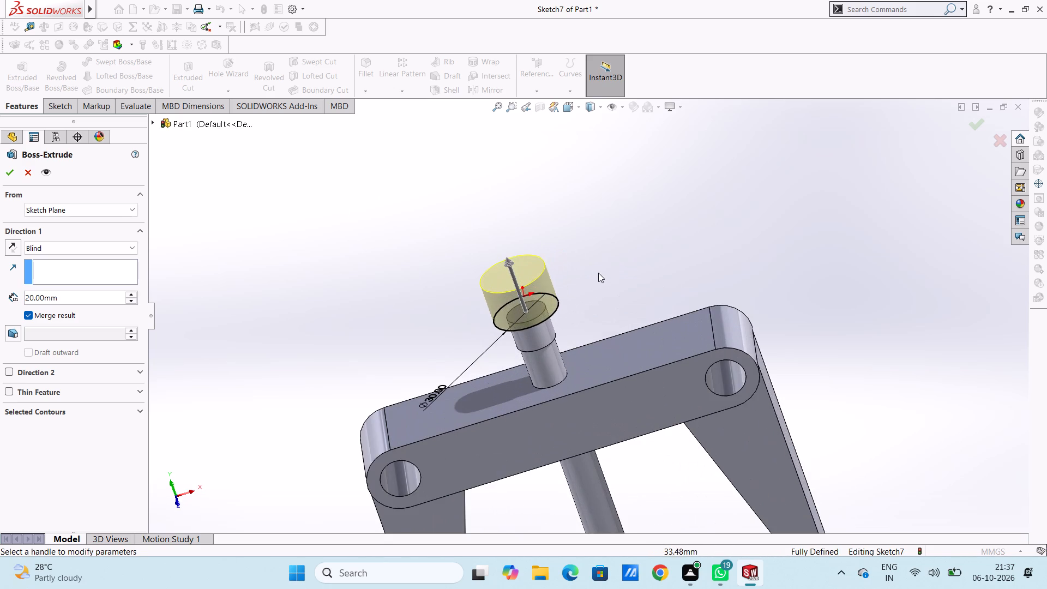
{"action": "middle_click_drag", "start_coordinate": [590, 260], "coordinate": [594, 268]}
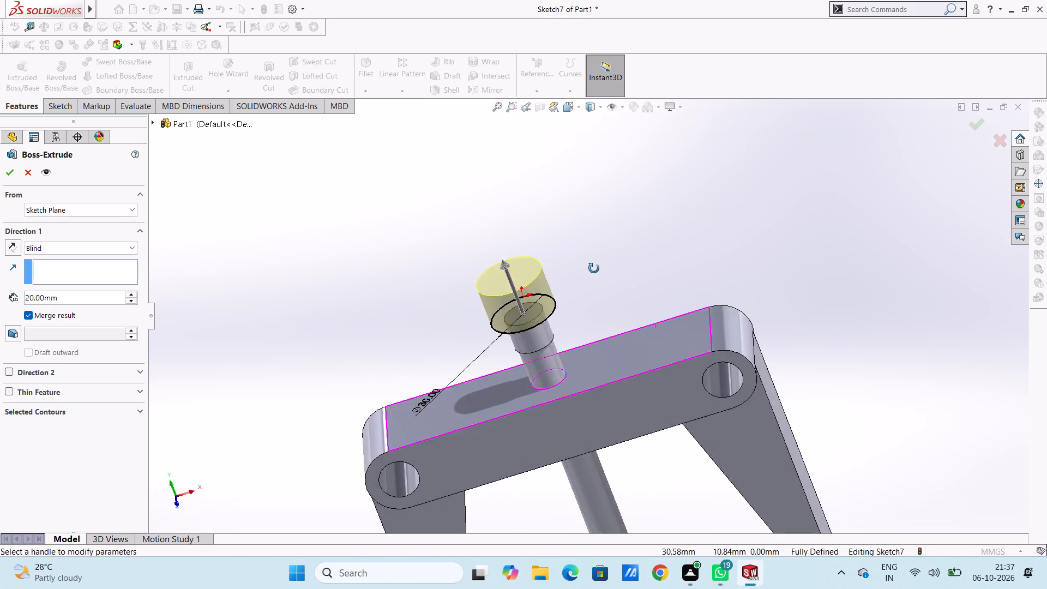
{"action": "middle_click_drag", "start_coordinate": [594, 268], "coordinate": [594, 272]}
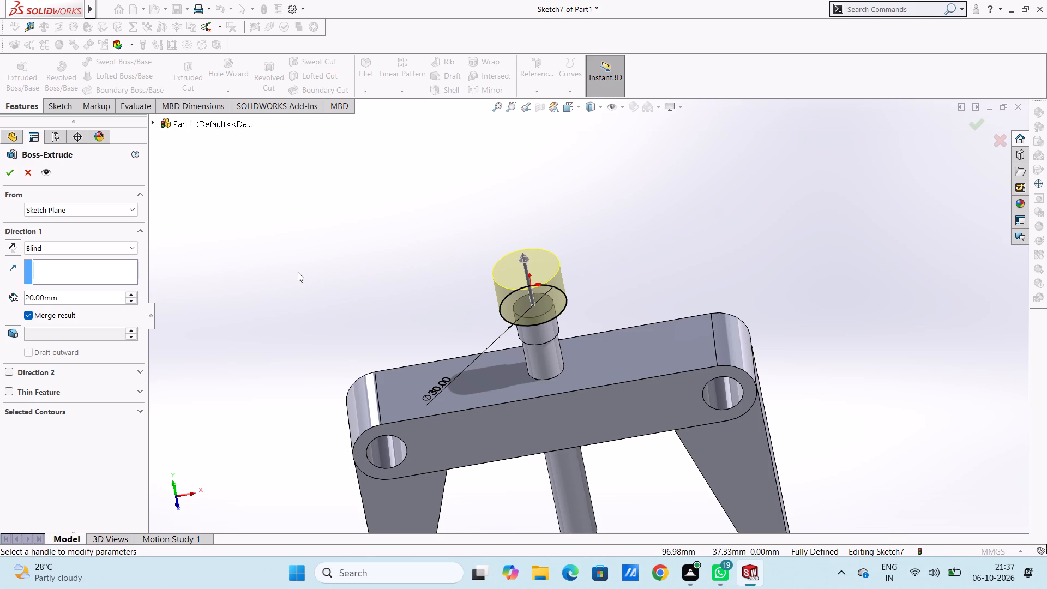
{"action": "double_click", "coordinate": [114, 296]}
{"action": "type", "text": "25"}
{"action": "key", "text": "Return"}
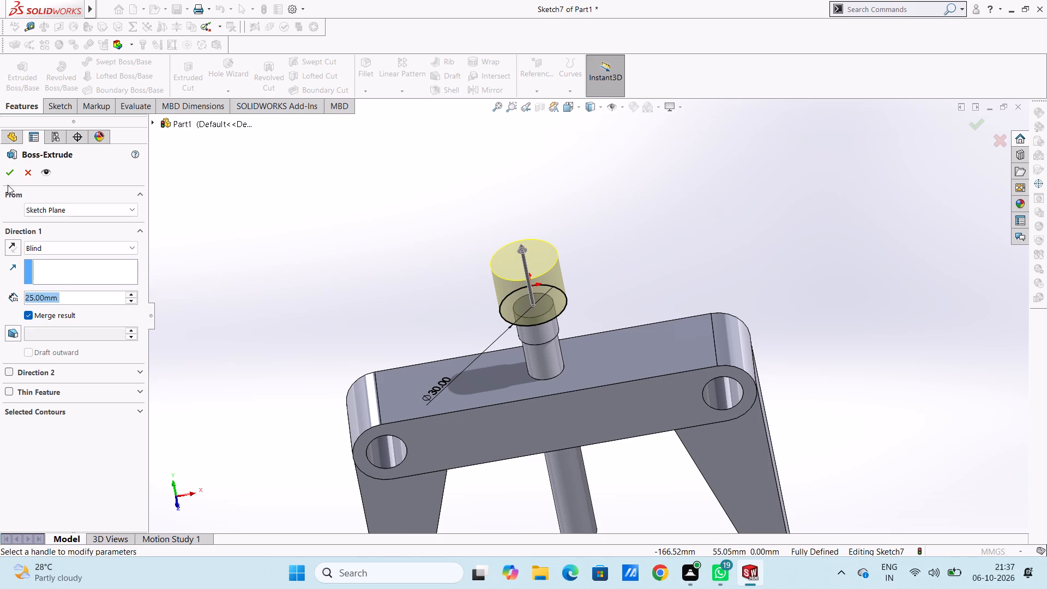
{"action": "left_click", "coordinate": [7, 173]}
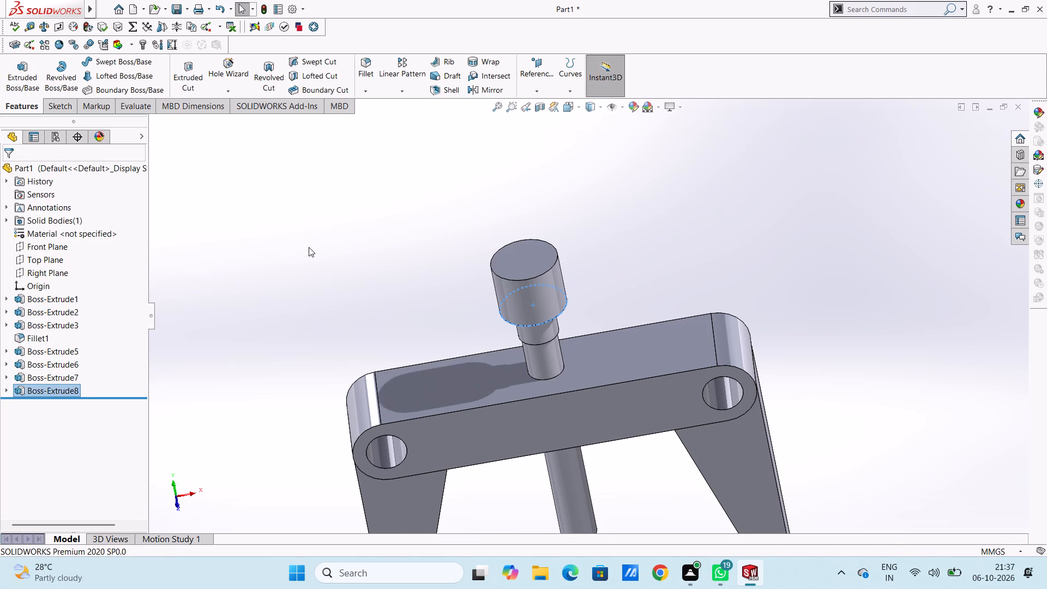
{"action": "left_click", "coordinate": [309, 247]}
Start a symmetric circular fillet on the edge where the 18 mm neck meets the 30 mm head's underside, with a 10 mm radius.
{"action": "scroll", "coordinate": [336, 251], "scroll_direction": "up", "scroll_amount": 1}
{"action": "middle_click_drag", "start_coordinate": [338, 251], "coordinate": [356, 193]}
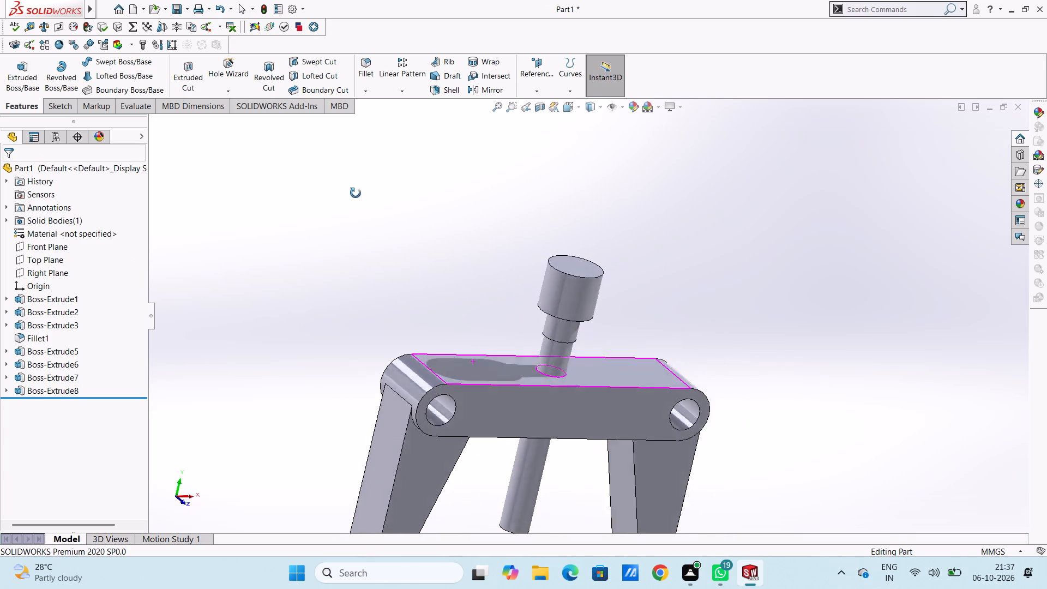
{"action": "middle_click_drag", "start_coordinate": [356, 193], "coordinate": [343, 181]}
{"action": "middle_click_drag", "start_coordinate": [398, 257], "coordinate": [362, 189]}
{"action": "middle_click_drag", "start_coordinate": [371, 263], "coordinate": [372, 261]}
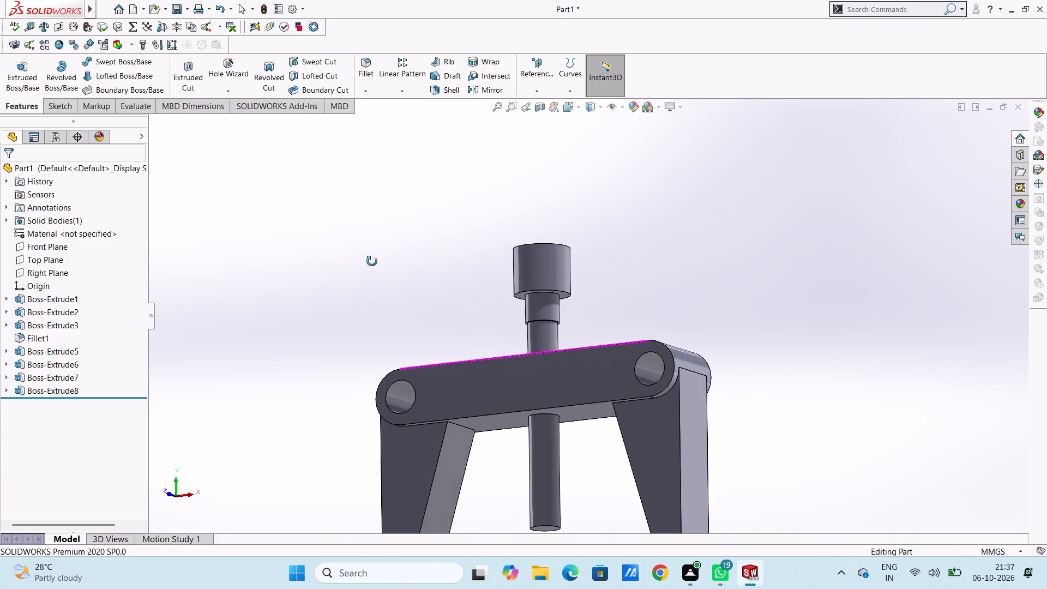
{"action": "middle_click_drag", "start_coordinate": [372, 261], "coordinate": [406, 234]}
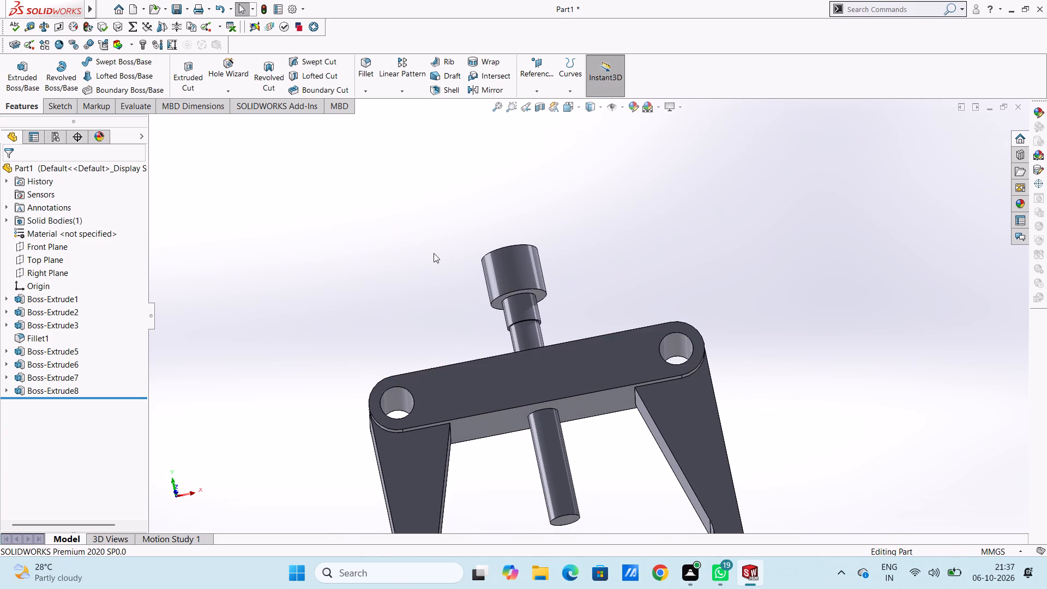
{"action": "scroll", "coordinate": [549, 303], "scroll_direction": "down", "scroll_amount": 5}
{"action": "scroll", "coordinate": [511, 229], "scroll_direction": "up", "scroll_amount": 2}
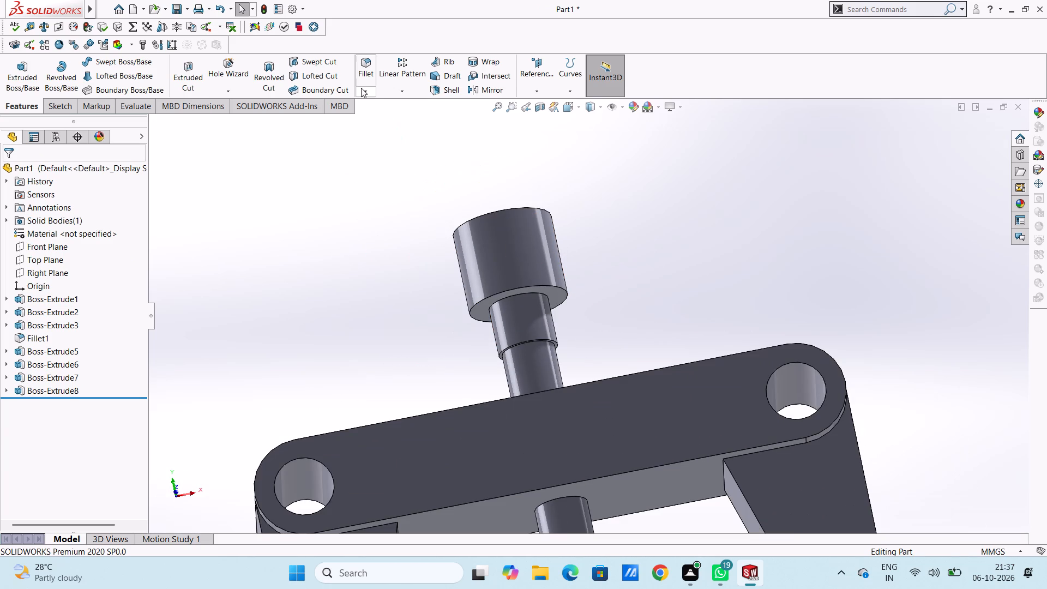
{"action": "left_click", "coordinate": [368, 70]}
{"action": "scroll", "coordinate": [553, 313], "scroll_direction": "down", "scroll_amount": 4}
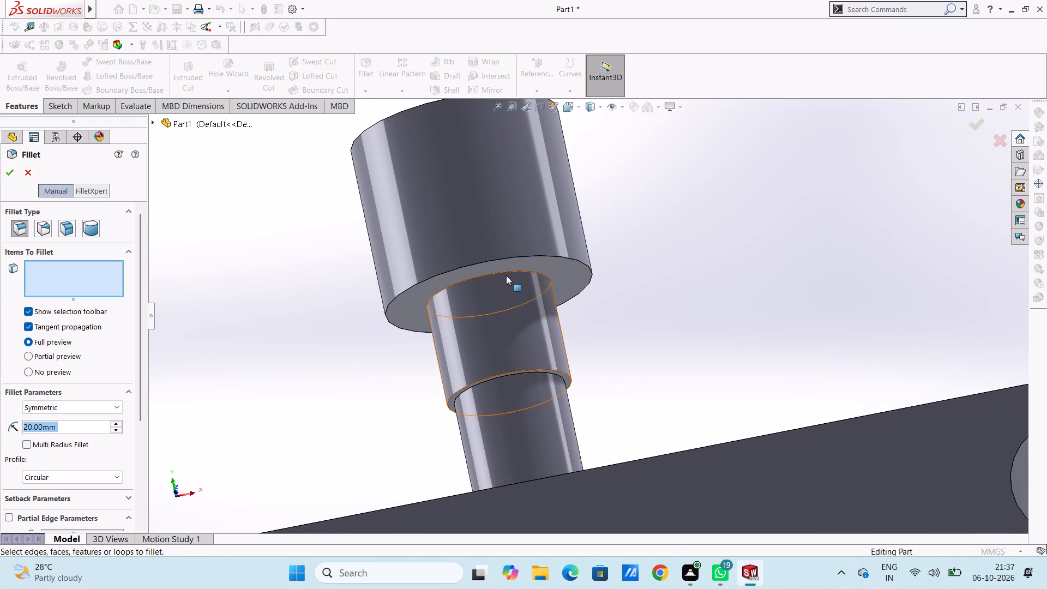
{"action": "left_click", "coordinate": [503, 273]}
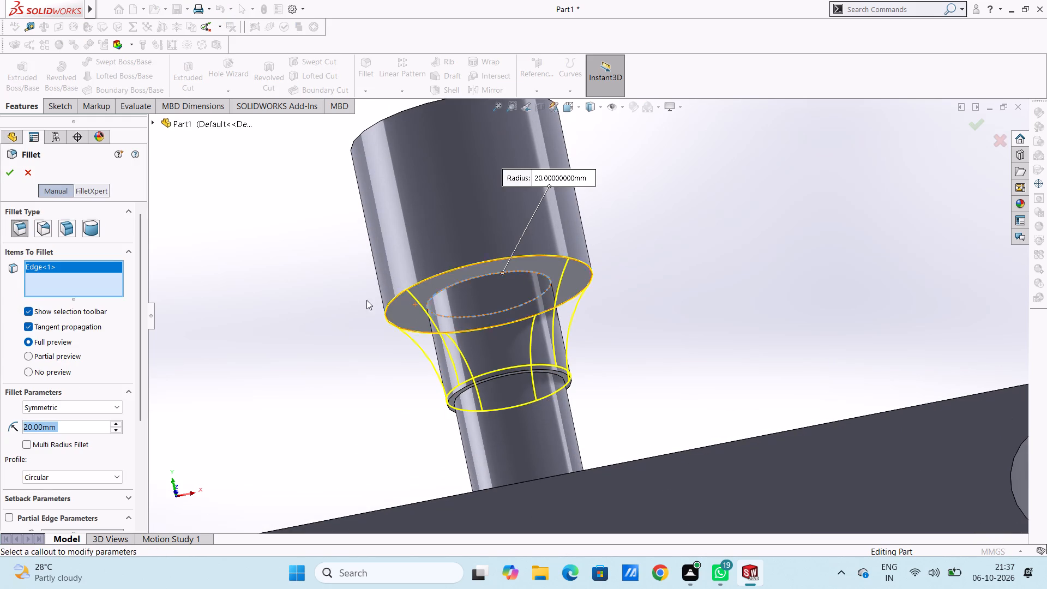
{"action": "scroll", "coordinate": [318, 312], "scroll_direction": "up", "scroll_amount": 2}
{"action": "middle_click_drag", "start_coordinate": [294, 287], "coordinate": [303, 313]}
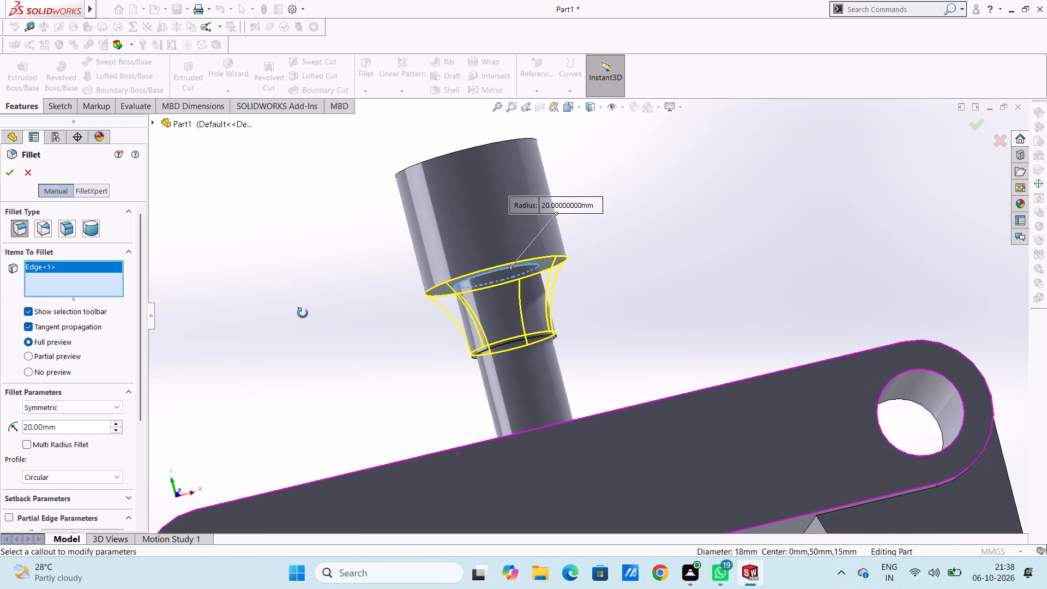
{"action": "middle_click_drag", "start_coordinate": [303, 313], "coordinate": [308, 318]}
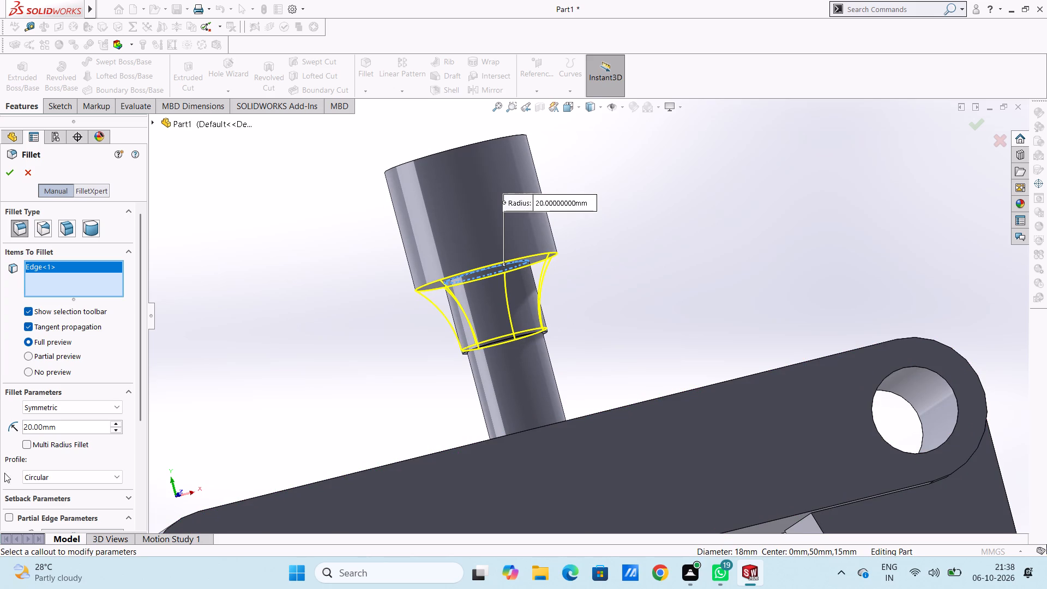
{"action": "double_click", "coordinate": [81, 425]}
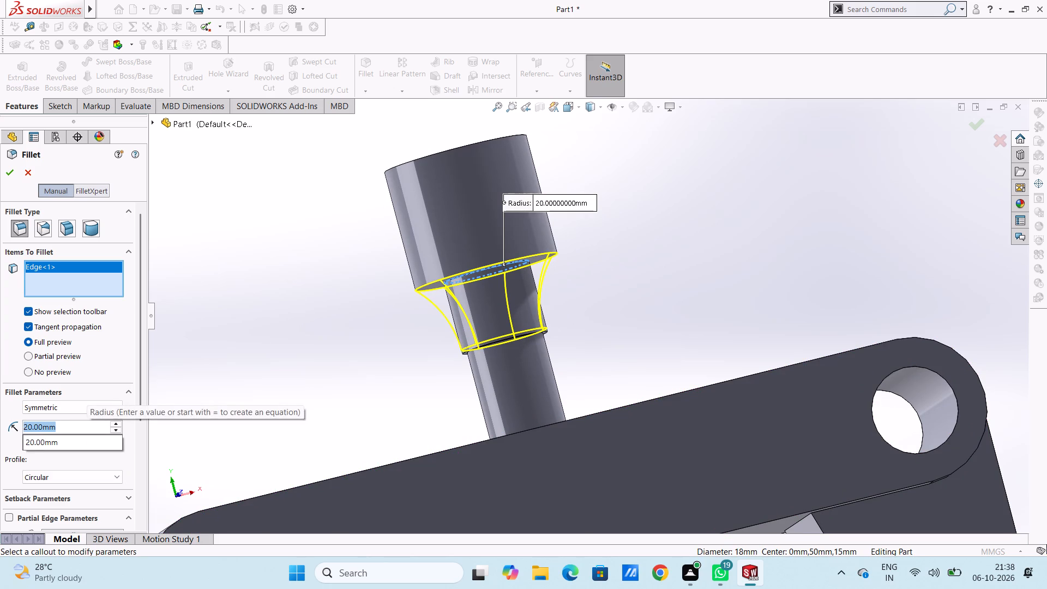
{"action": "type", "text": "10"}
{"action": "key", "text": "Return"}
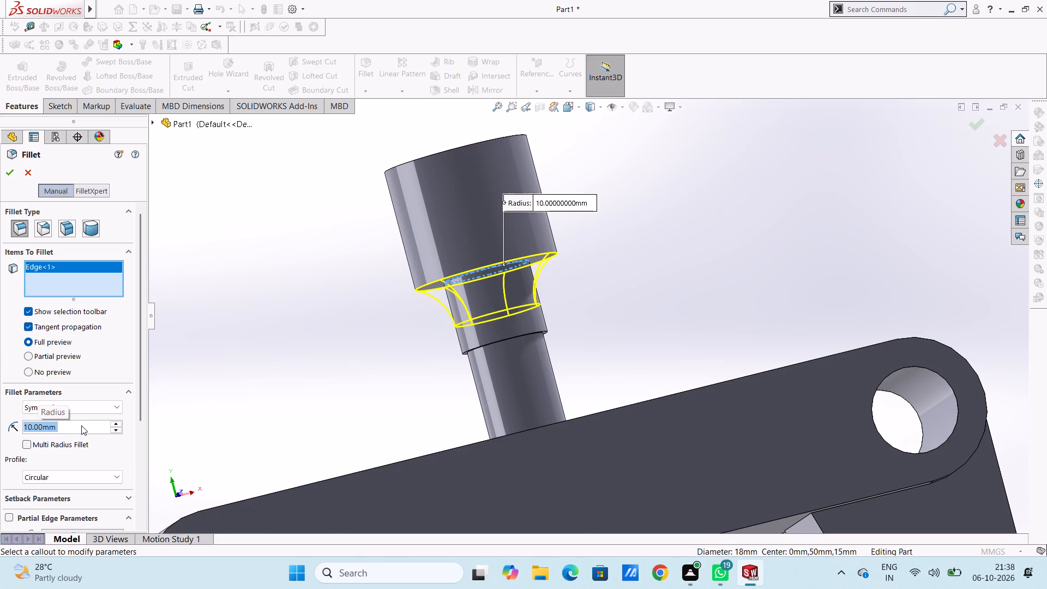
Try fillet radii of 5, 2, 3 and 4 mm, set the radius to 5 mm, and complete the fillet.
{"action": "key", "text": "5"}
{"action": "key", "text": "Return"}
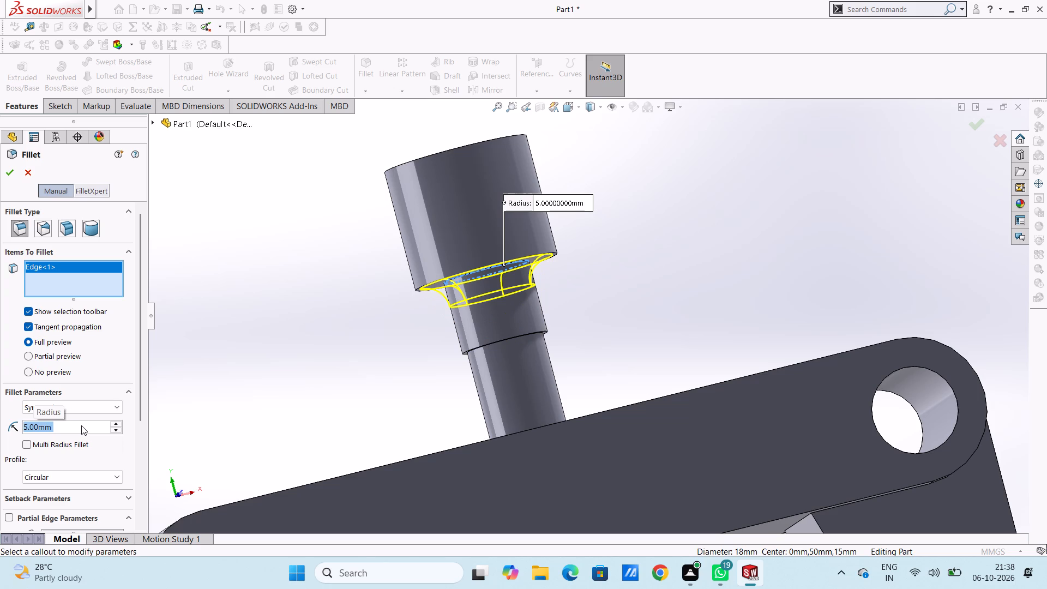
{"action": "key", "text": "2"}
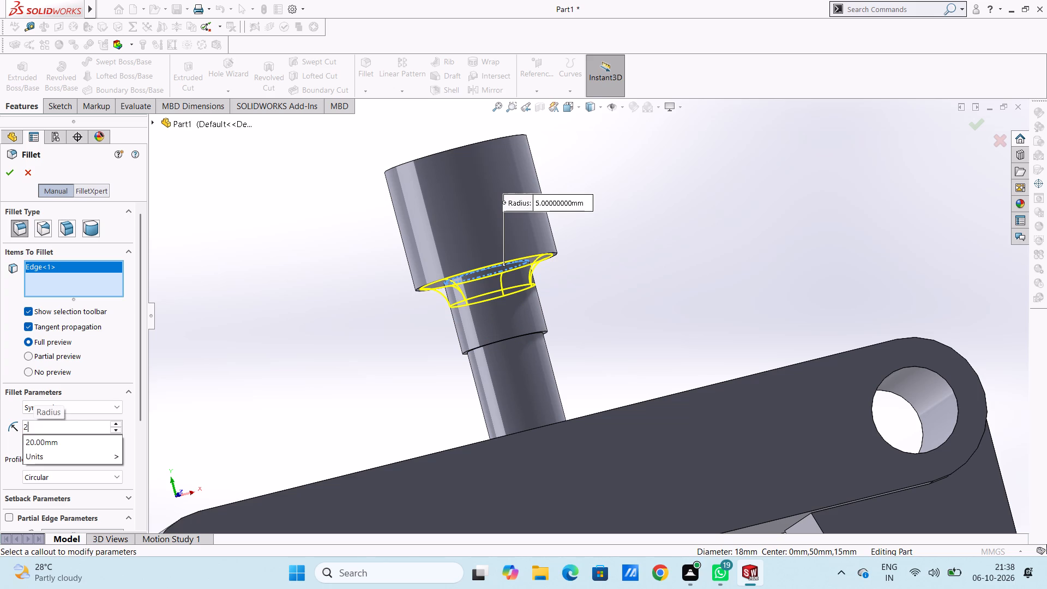
{"action": "key", "text": "Return"}
{"action": "key", "text": "3"}
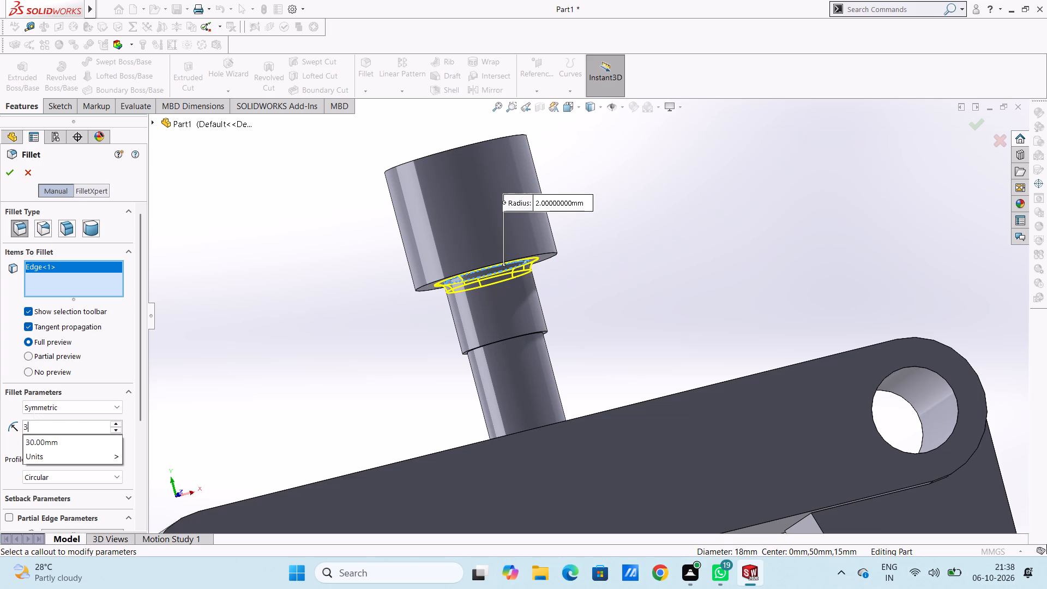
{"action": "key", "text": "Return"}
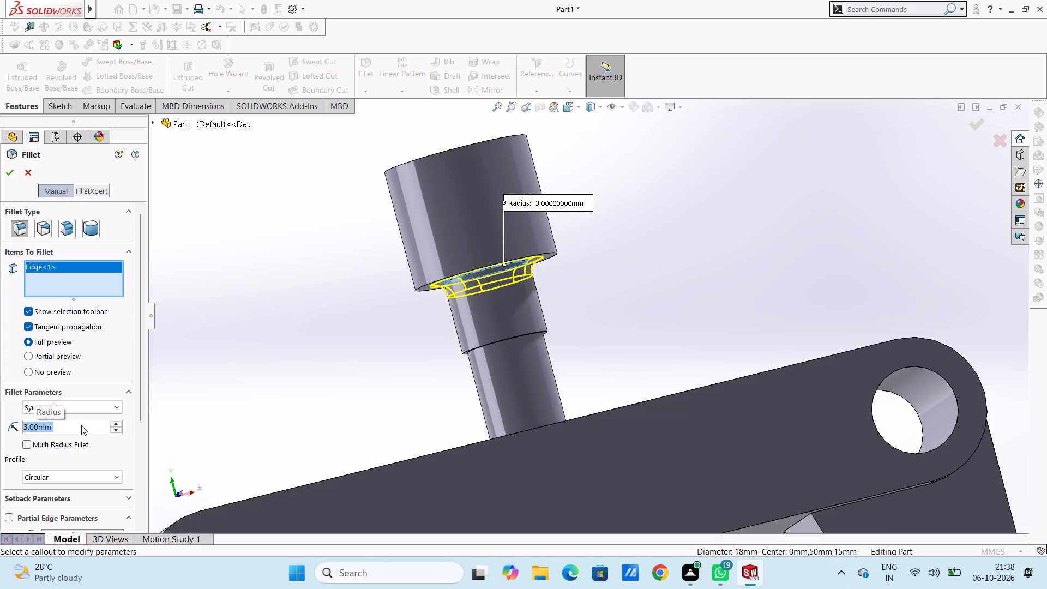
{"action": "key", "text": "4"}
{"action": "key", "text": "Return"}
{"action": "key", "text": "5"}
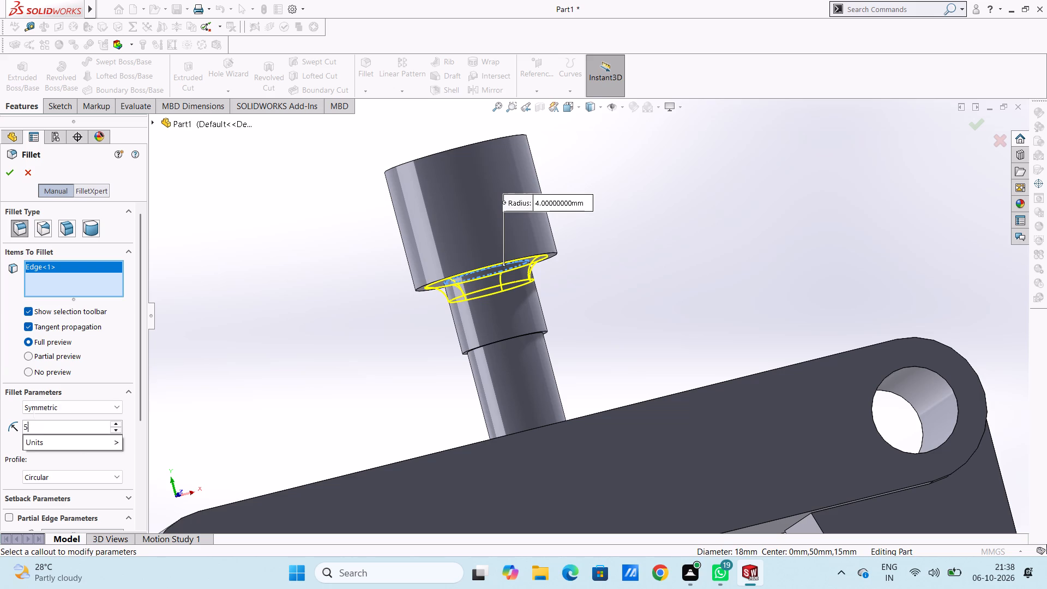
{"action": "key", "text": "Return"}
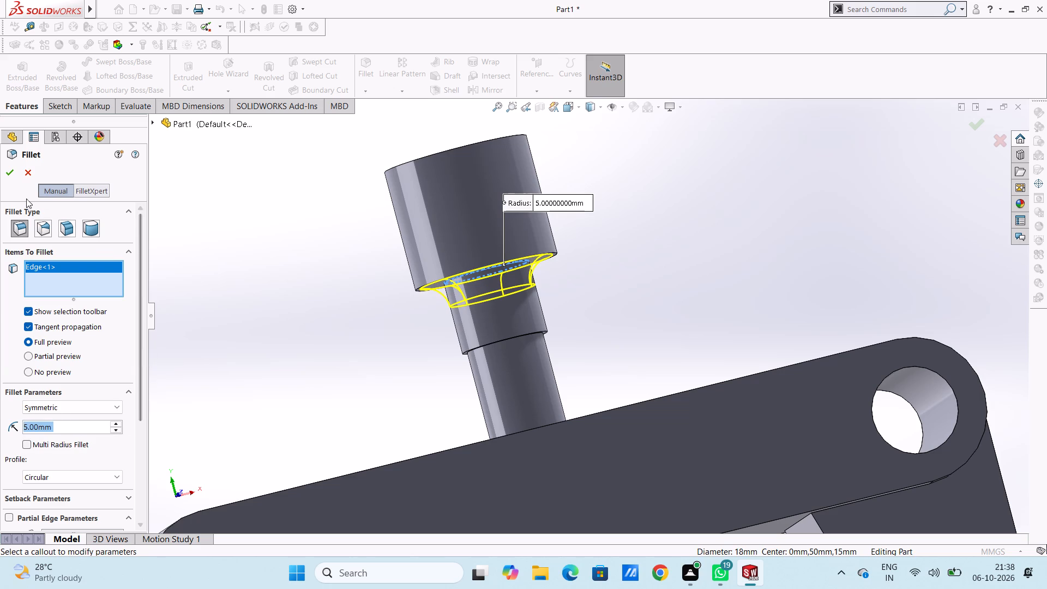
{"action": "left_click", "coordinate": [10, 179]}
{"action": "left_click", "coordinate": [273, 235]}
Examine the filleted junction beneath the 30 mm head and the rod from several angles.
{"action": "scroll", "coordinate": [273, 235], "scroll_direction": "up", "scroll_amount": 3}
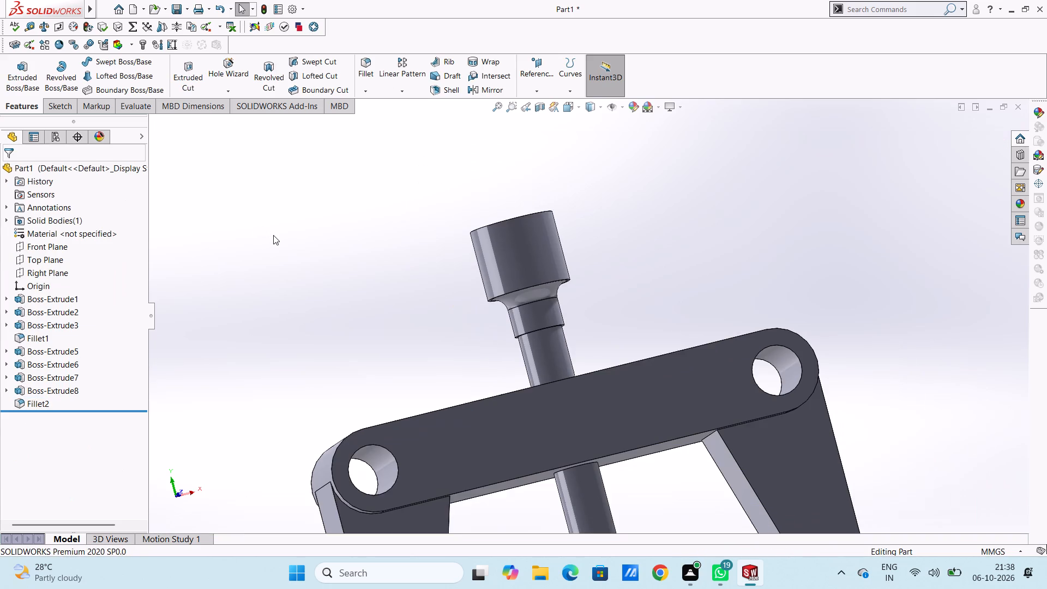
{"action": "scroll", "coordinate": [273, 235], "scroll_direction": "up", "scroll_amount": 1}
{"action": "middle_click_drag", "start_coordinate": [382, 266], "coordinate": [384, 254]}
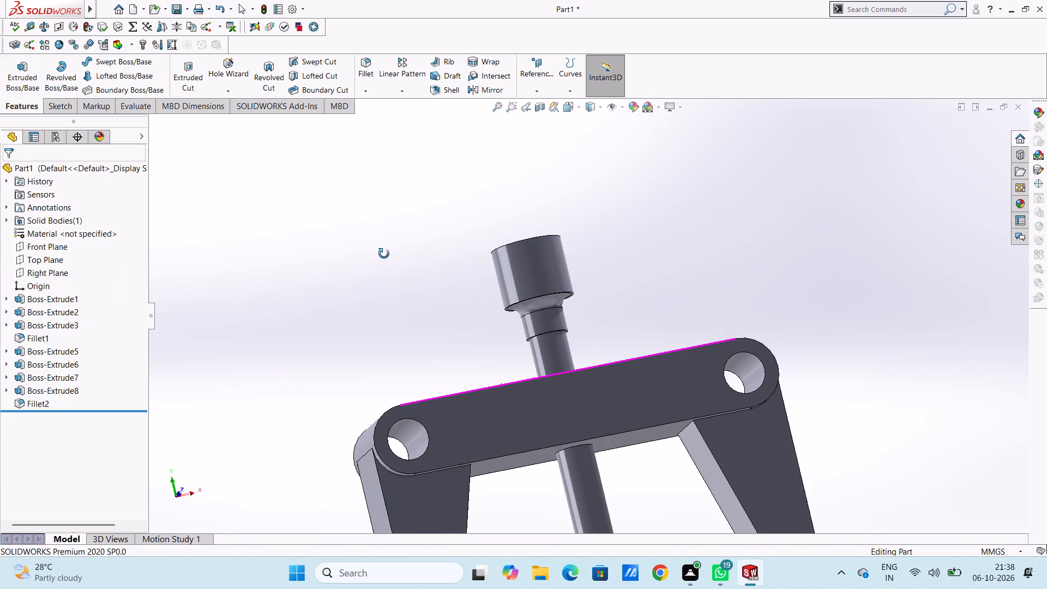
{"action": "middle_click_drag", "start_coordinate": [384, 254], "coordinate": [382, 271]}
{"action": "scroll", "coordinate": [567, 328], "scroll_direction": "down", "scroll_amount": 3}
{"action": "scroll", "coordinate": [657, 272], "scroll_direction": "up", "scroll_amount": 1}
{"action": "middle_click_drag", "start_coordinate": [657, 272], "coordinate": [653, 230]}
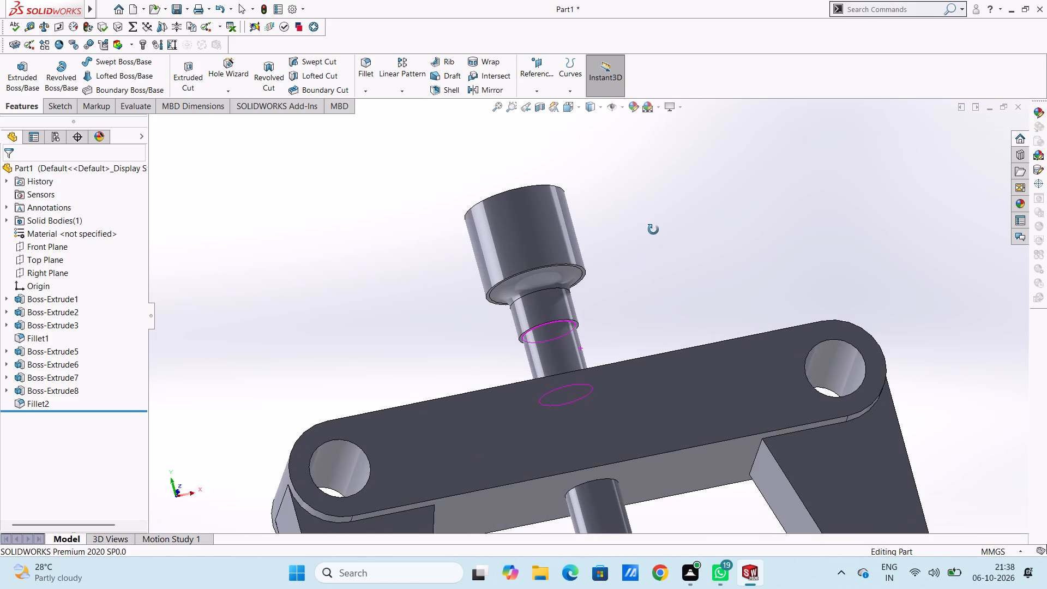
Fillet the lower outer edge of the 18 mm neck, where it steps down to the rod, with a 1 mm radius.
{"action": "middle_click_drag", "start_coordinate": [653, 230], "coordinate": [657, 218]}
{"action": "scroll", "coordinate": [549, 336], "scroll_direction": "down", "scroll_amount": 4}
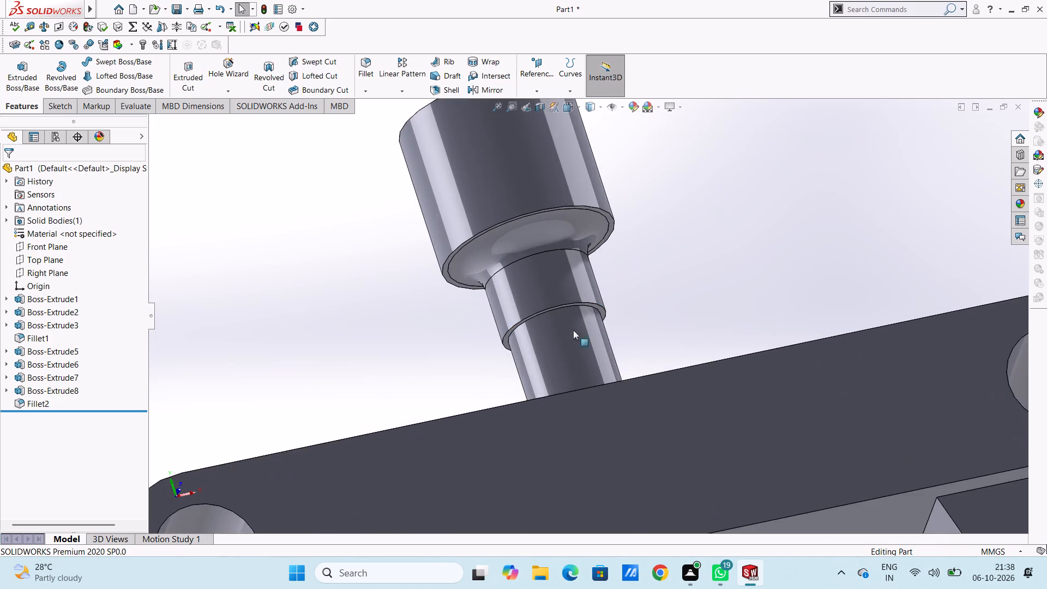
{"action": "scroll", "coordinate": [629, 294], "scroll_direction": "down", "scroll_amount": 4}
{"action": "left_click", "coordinate": [364, 64]}
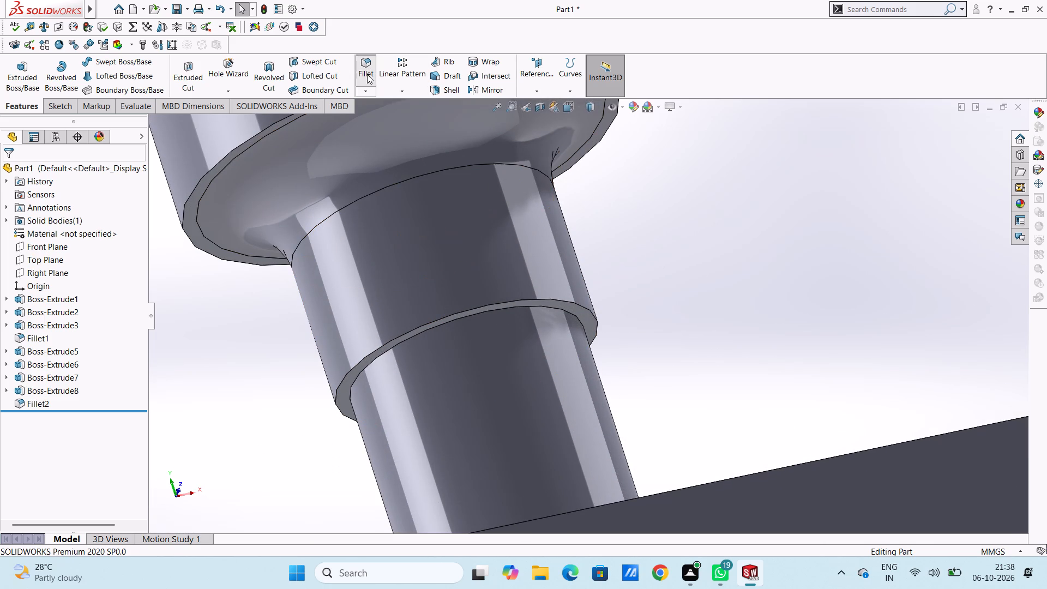
{"action": "left_click", "coordinate": [476, 308]}
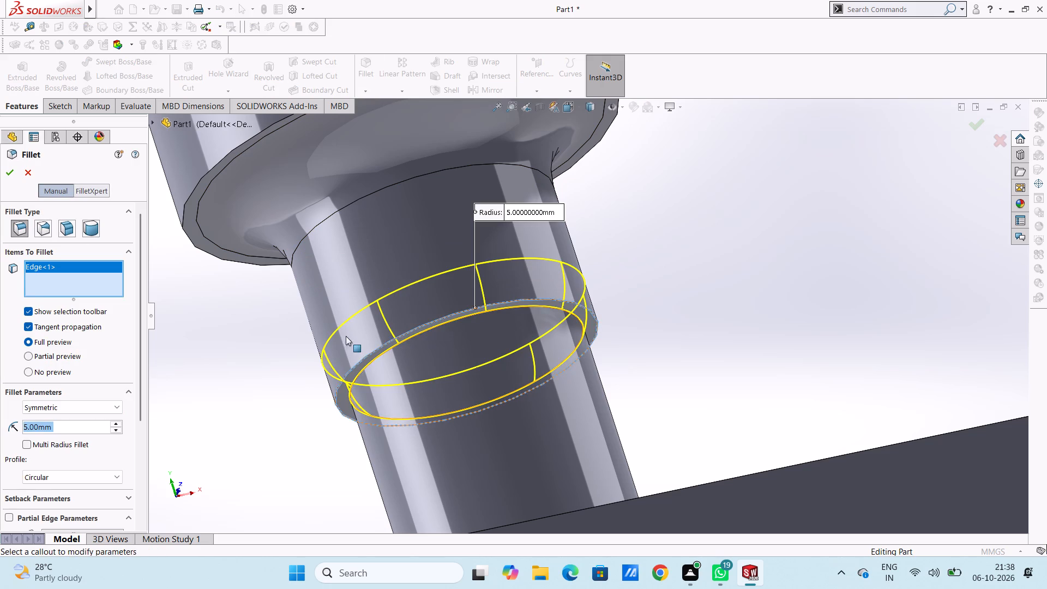
{"action": "scroll", "coordinate": [261, 343], "scroll_direction": "up", "scroll_amount": 4}
{"action": "middle_click_drag", "start_coordinate": [308, 321], "coordinate": [312, 389]}
{"action": "scroll", "coordinate": [312, 389], "scroll_direction": "up", "scroll_amount": 1}
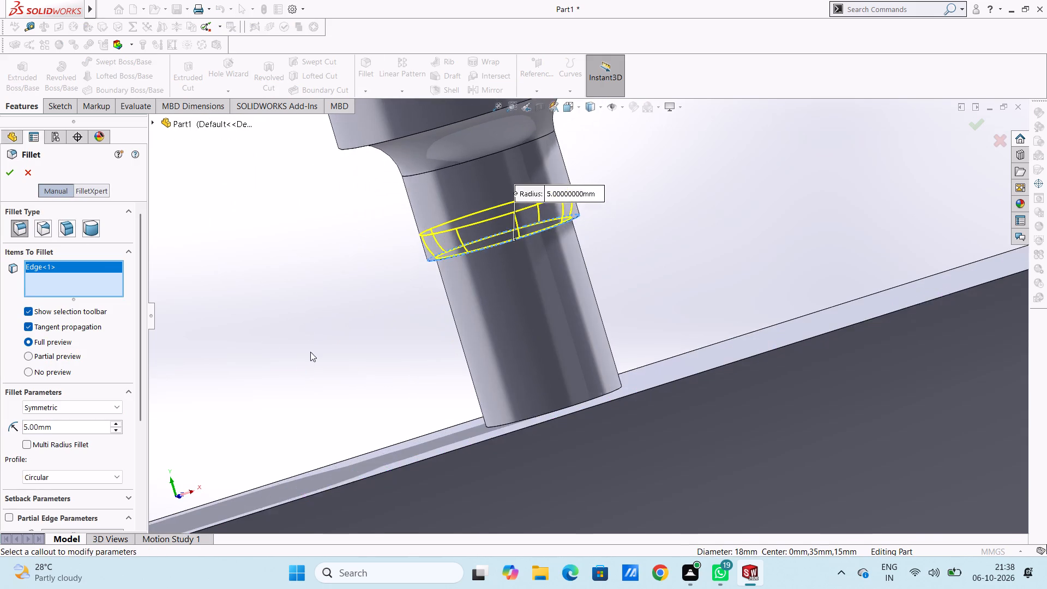
{"action": "scroll", "coordinate": [303, 305], "scroll_direction": "up", "scroll_amount": 1}
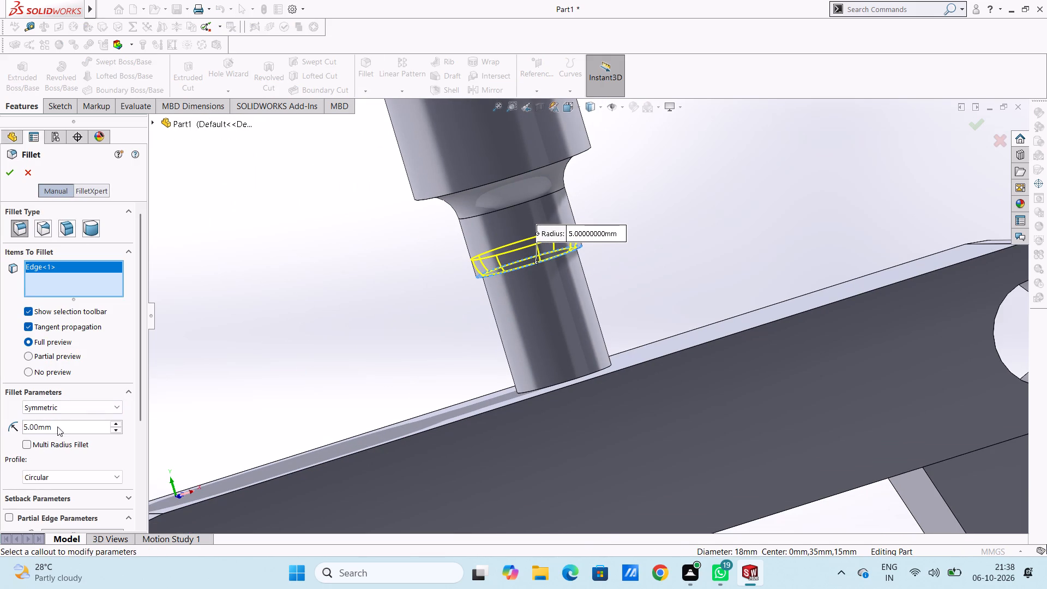
{"action": "double_click", "coordinate": [62, 423]}
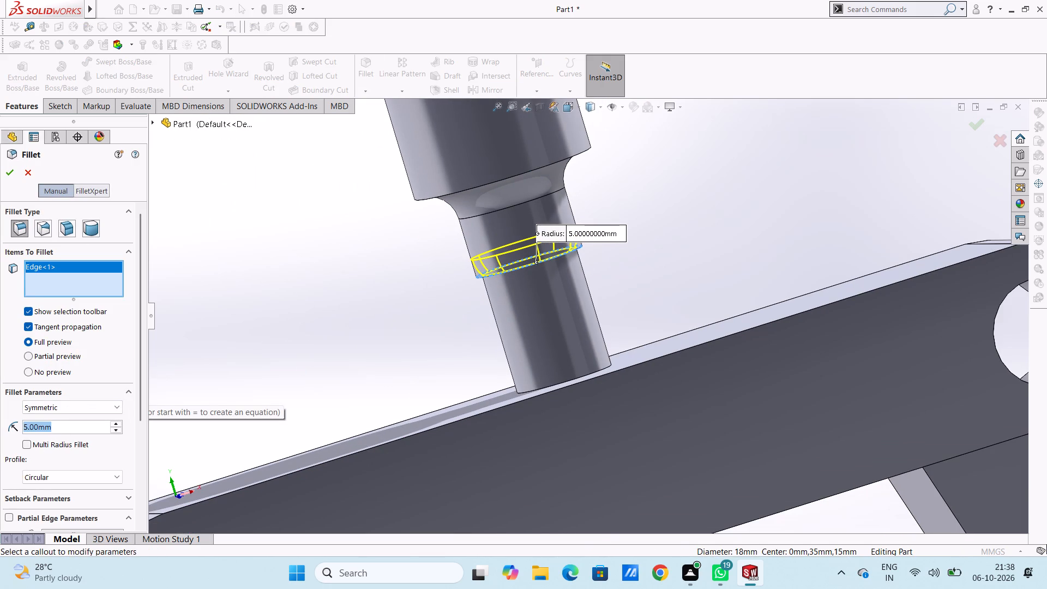
{"action": "key", "text": "1"}
{"action": "key", "text": "Return"}
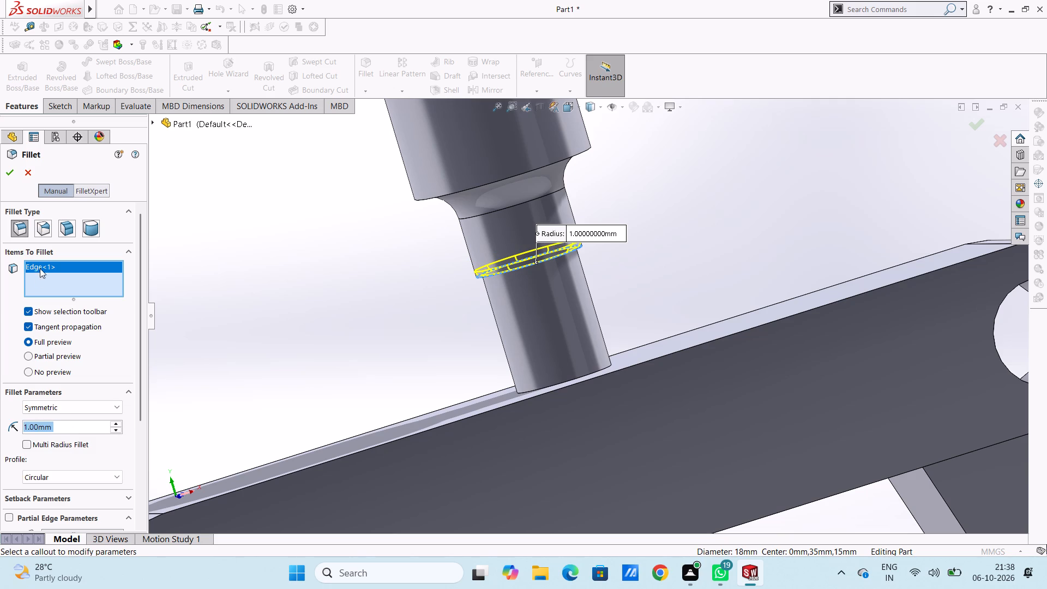
{"action": "left_click", "coordinate": [10, 175]}
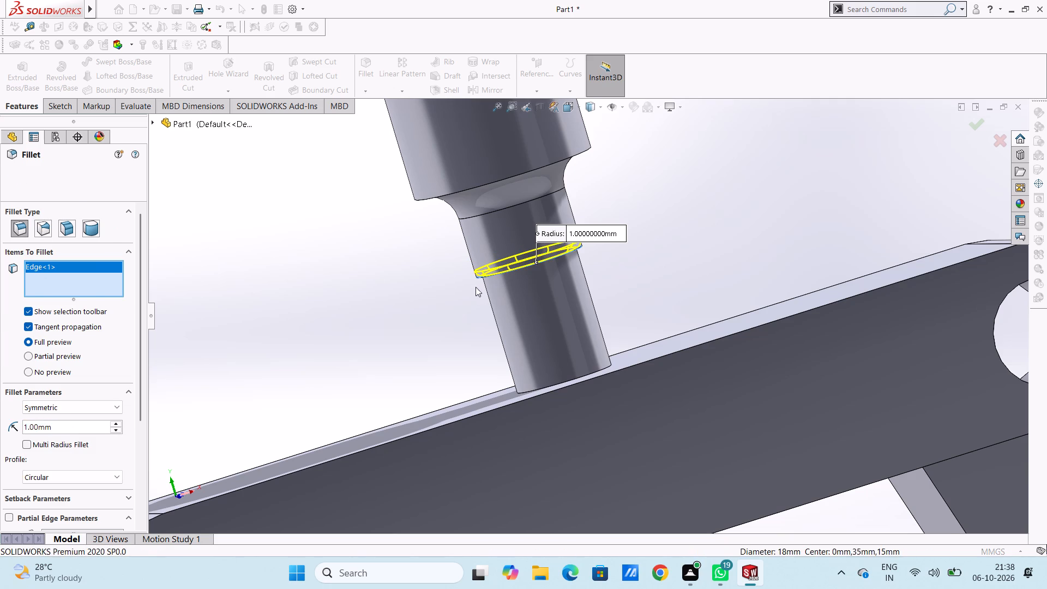
{"action": "left_click", "coordinate": [433, 294]}
Fillet the outer edge of the 30 mm head's underside with a 2 mm radius.
{"action": "scroll", "coordinate": [433, 294], "scroll_direction": "up", "scroll_amount": 5}
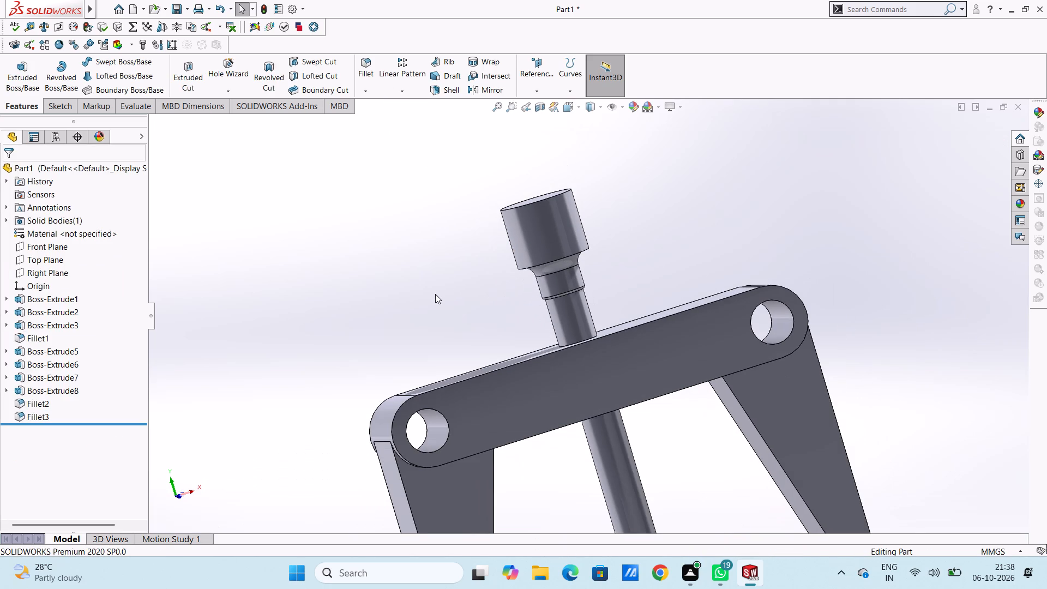
{"action": "middle_click_drag", "start_coordinate": [440, 295], "coordinate": [408, 333]}
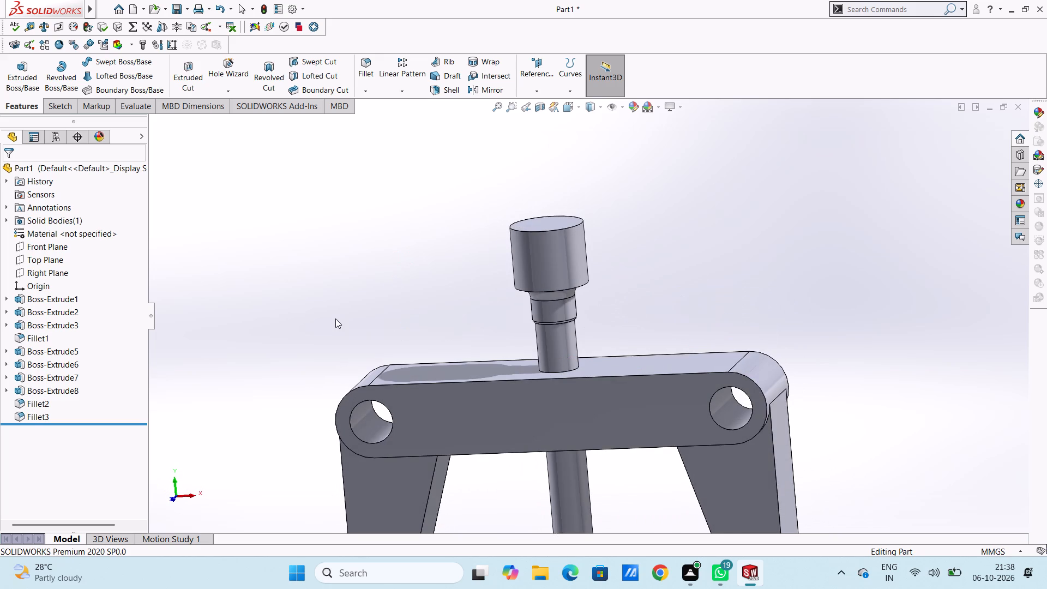
{"action": "left_click", "coordinate": [335, 318]}
{"action": "left_click_drag", "start_coordinate": [428, 286], "coordinate": [417, 239]}
{"action": "middle_click_drag", "start_coordinate": [440, 277], "coordinate": [425, 211]}
{"action": "scroll", "coordinate": [575, 264], "scroll_direction": "down", "scroll_amount": 4}
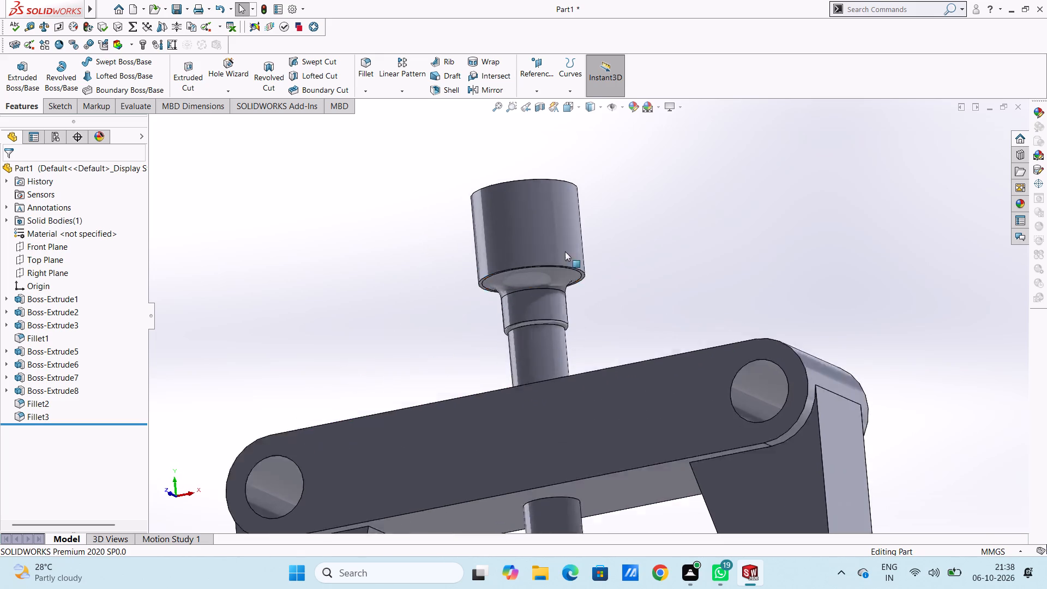
{"action": "scroll", "coordinate": [565, 251], "scroll_direction": "down", "scroll_amount": 1}
{"action": "middle_click_drag", "start_coordinate": [589, 253], "coordinate": [604, 207]}
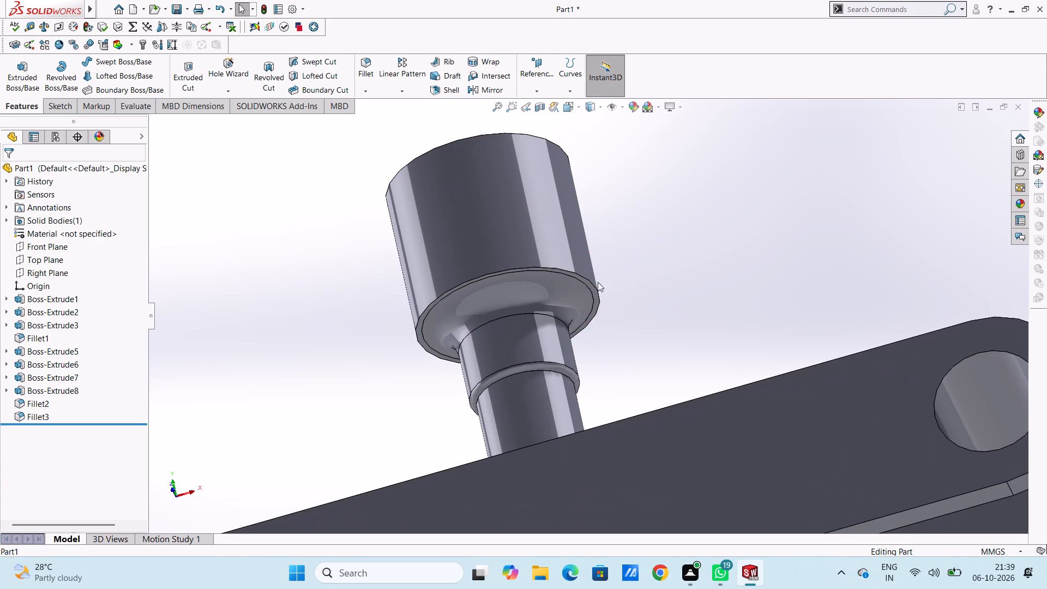
{"action": "scroll", "coordinate": [576, 274], "scroll_direction": "down", "scroll_amount": 3}
{"action": "left_click", "coordinate": [370, 67]}
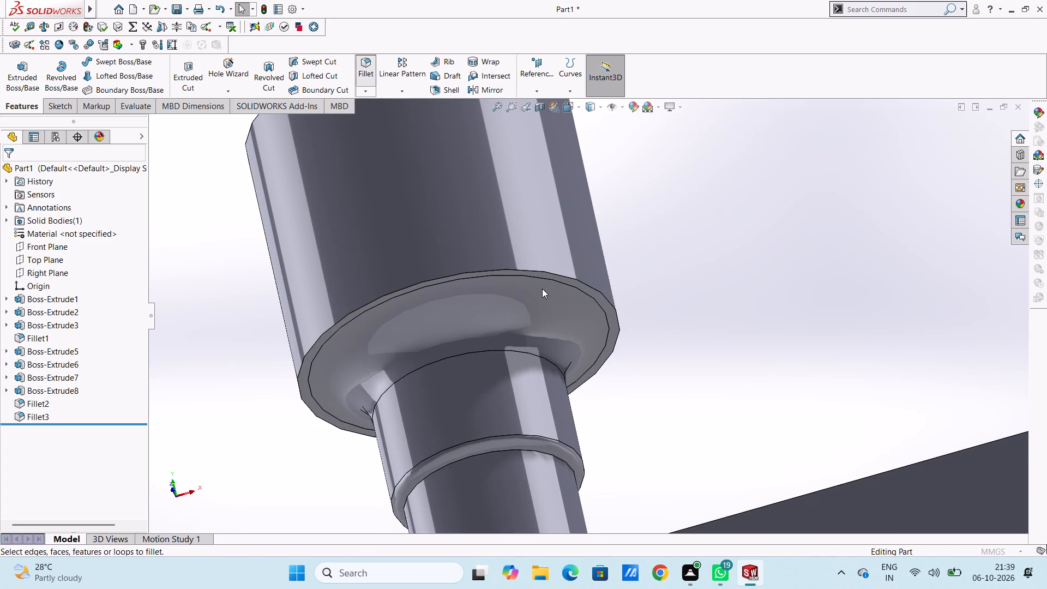
{"action": "left_click", "coordinate": [539, 269]}
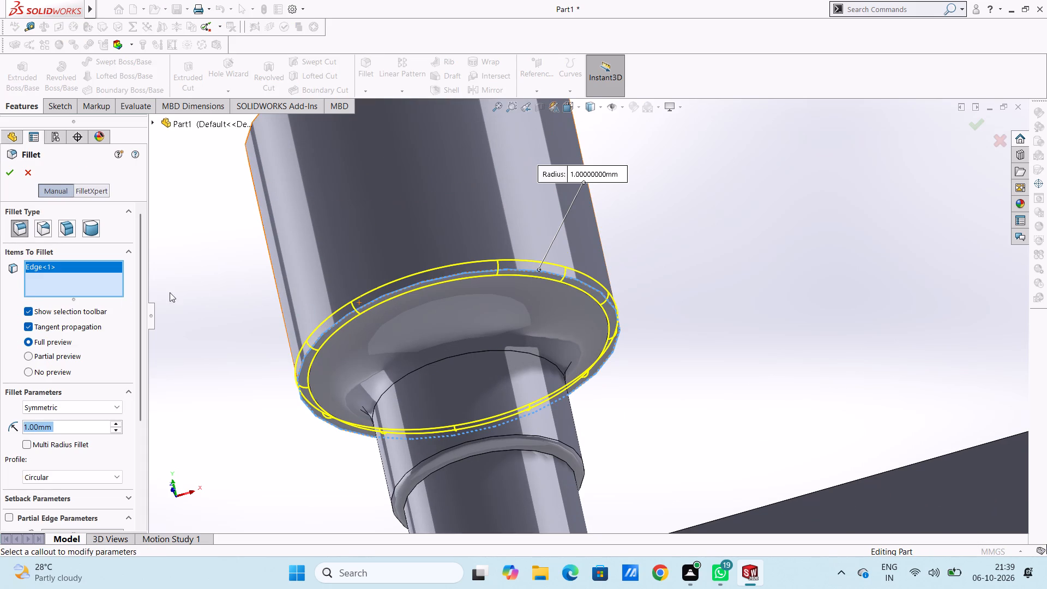
{"action": "key", "text": "2"}
{"action": "key", "text": "Return"}
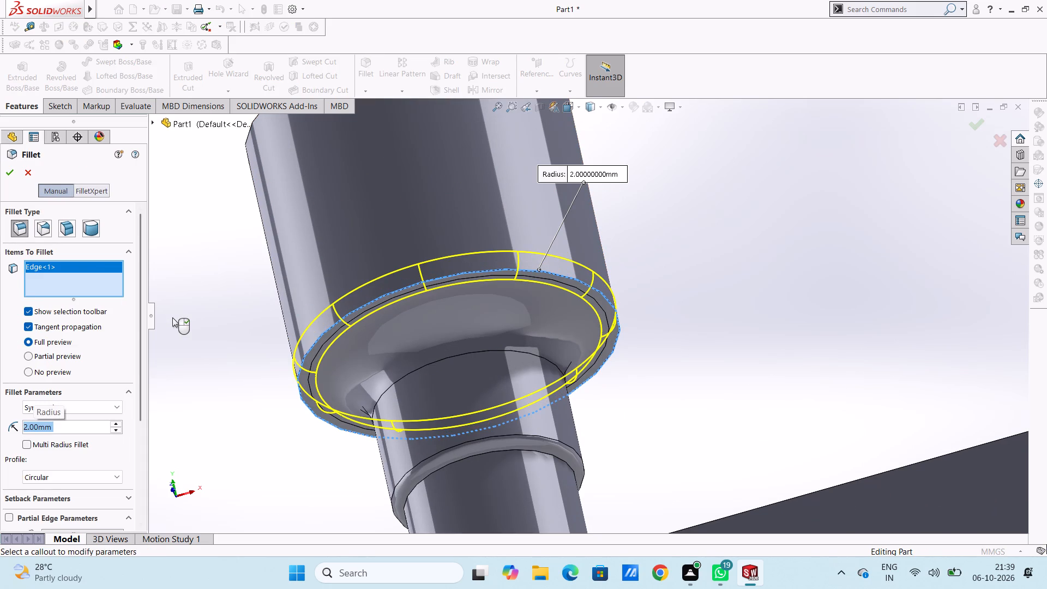
{"action": "left_click", "coordinate": [10, 175]}
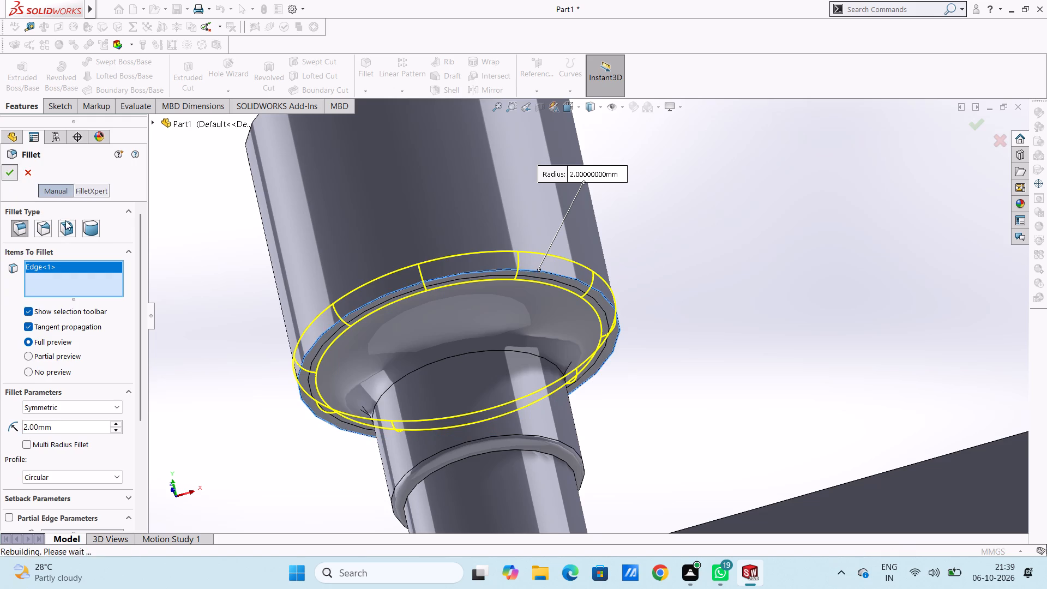
Fillet the top circular edge of the 30 mm head with a 2 mm radius.
{"action": "scroll", "coordinate": [239, 338], "scroll_direction": "up", "scroll_amount": 4}
{"action": "middle_click_drag", "start_coordinate": [323, 277], "coordinate": [333, 375]}
{"action": "scroll", "coordinate": [345, 259], "scroll_direction": "up", "scroll_amount": 4}
{"action": "scroll", "coordinate": [601, 183], "scroll_direction": "down", "scroll_amount": 4}
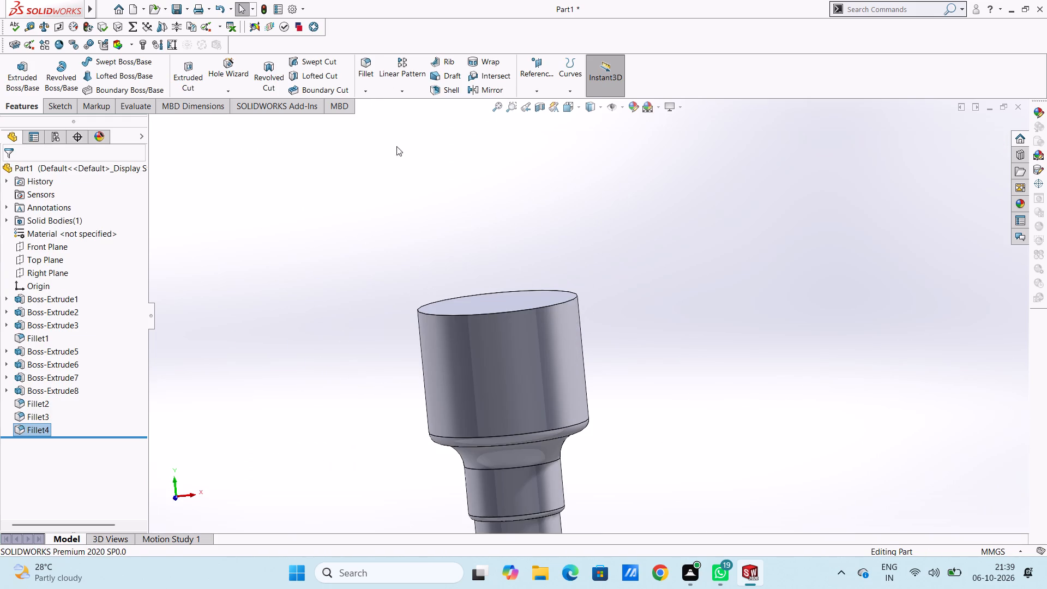
{"action": "left_click", "coordinate": [362, 62]}
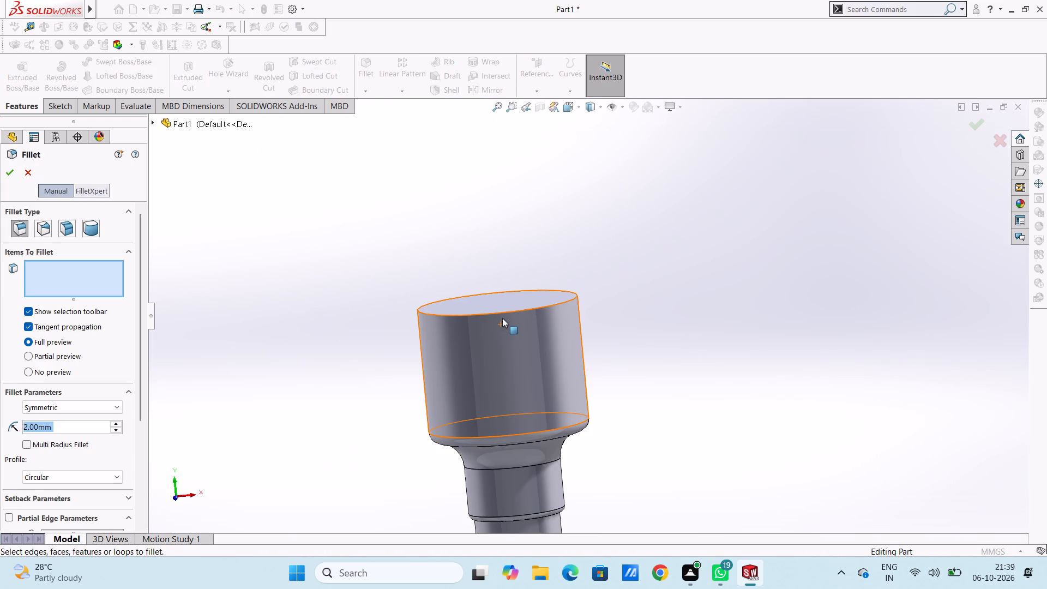
{"action": "left_click", "coordinate": [506, 314]}
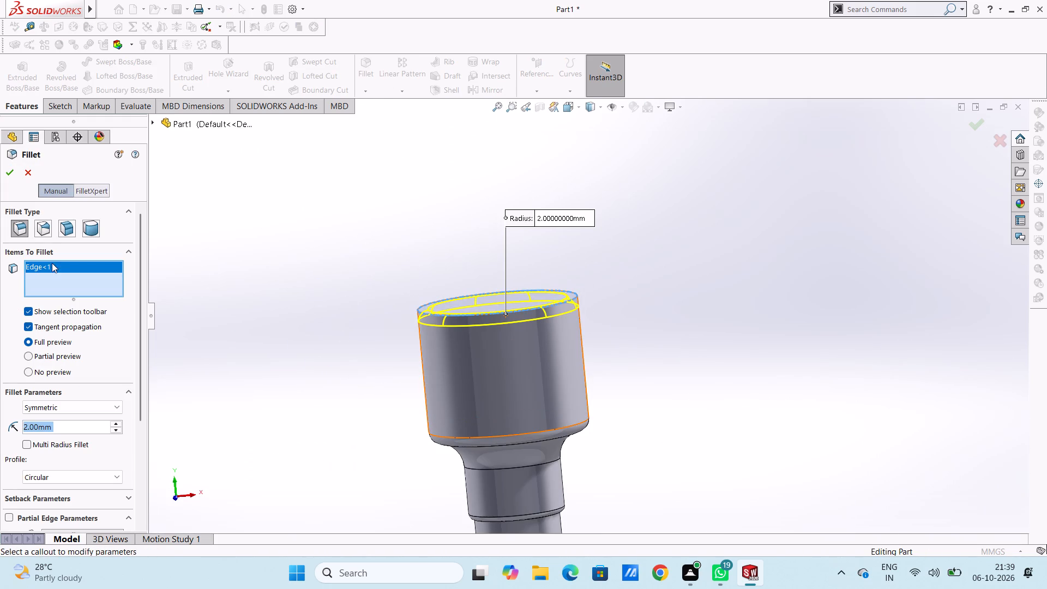
{"action": "left_click", "coordinate": [15, 176]}
{"action": "left_click", "coordinate": [310, 291]}
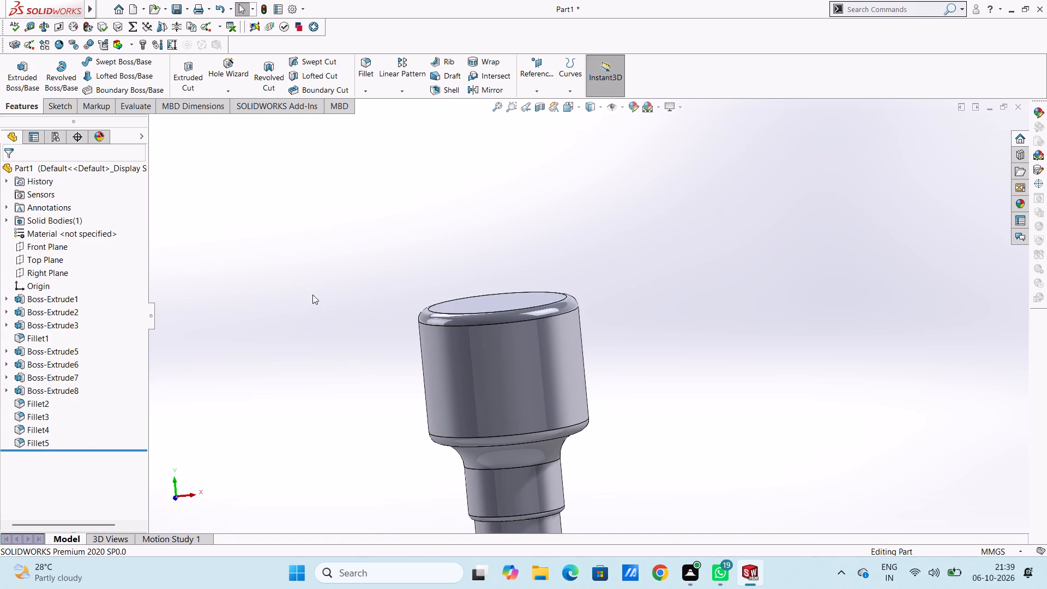
Examine the whole puller with its filleted rod head from several angles.
{"action": "scroll", "coordinate": [316, 298], "scroll_direction": "up", "scroll_amount": 5}
{"action": "scroll", "coordinate": [346, 344], "scroll_direction": "up", "scroll_amount": 3}
{"action": "middle_click_drag", "start_coordinate": [357, 340], "coordinate": [352, 338]}
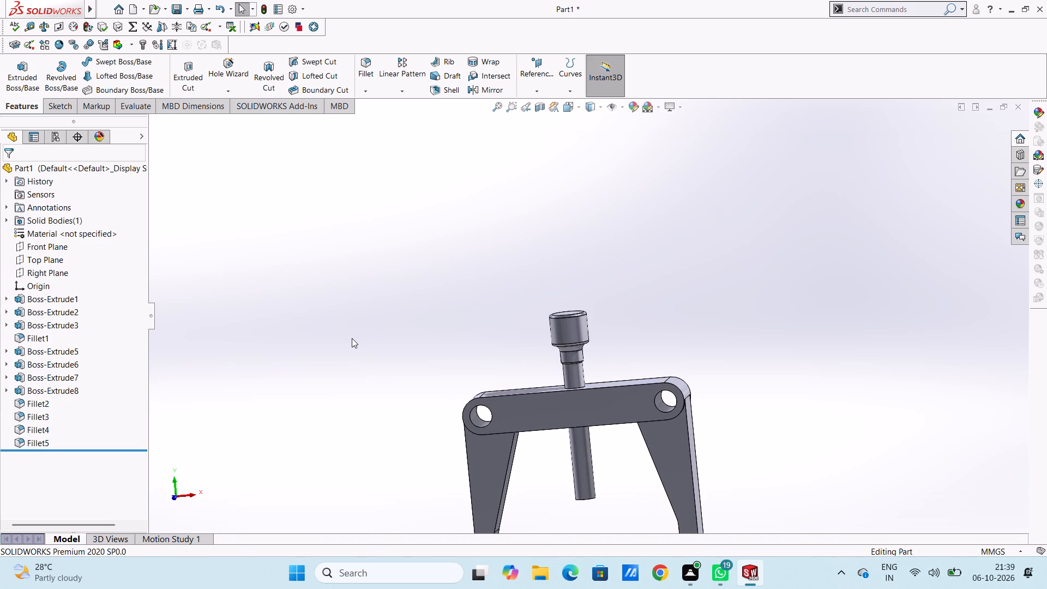
{"action": "scroll", "coordinate": [352, 338], "scroll_direction": "up", "scroll_amount": 3}
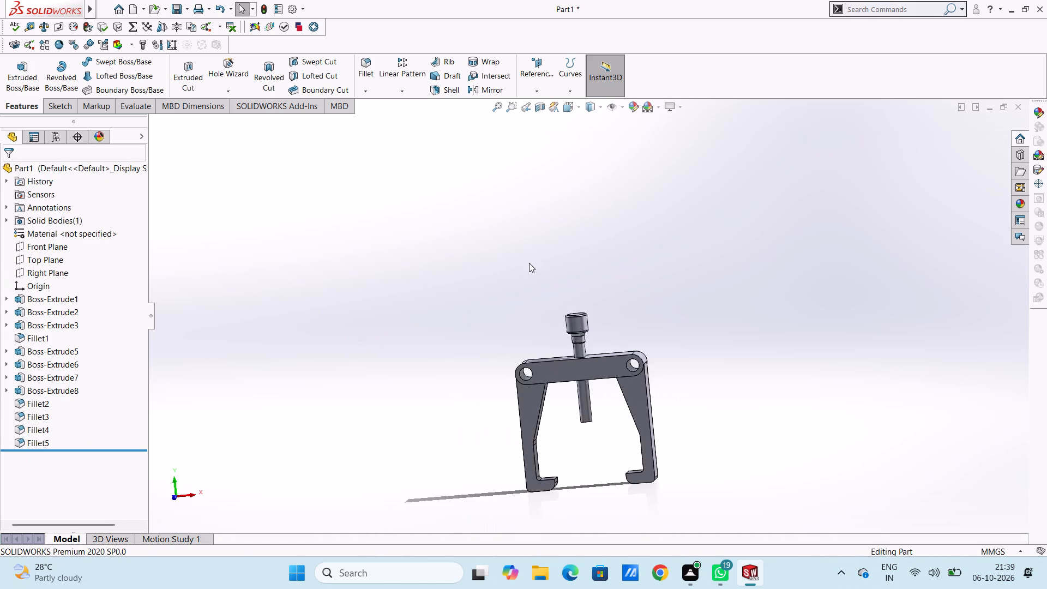
{"action": "middle_click_drag", "start_coordinate": [529, 263], "coordinate": [587, 375]}
{"action": "scroll", "coordinate": [603, 353], "scroll_direction": "down", "scroll_amount": 1}
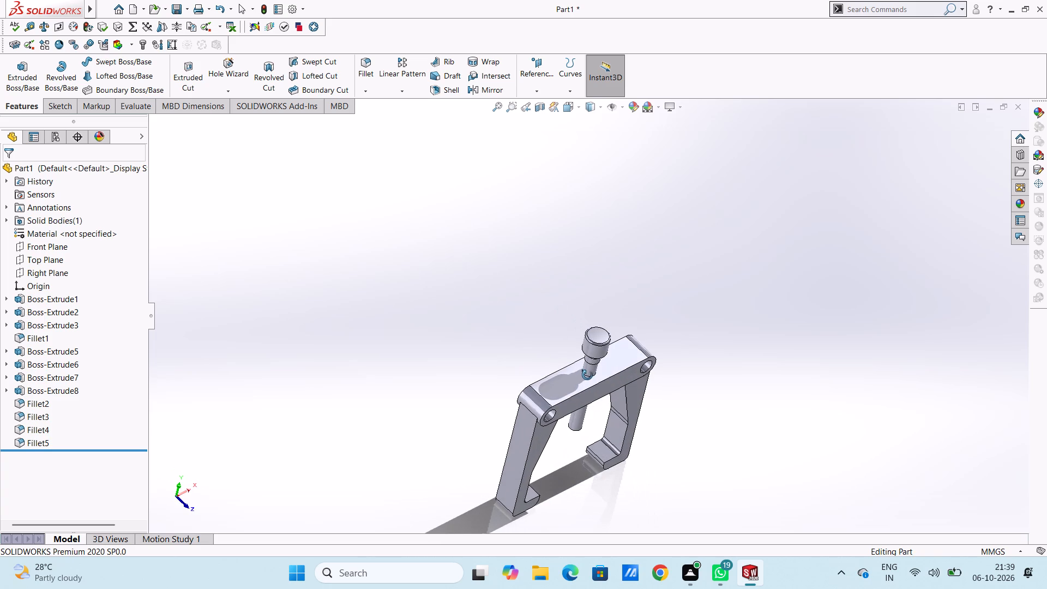
{"action": "middle_click_drag", "start_coordinate": [587, 375], "coordinate": [587, 371]}
{"action": "middle_click_drag", "start_coordinate": [588, 319], "coordinate": [567, 305]}
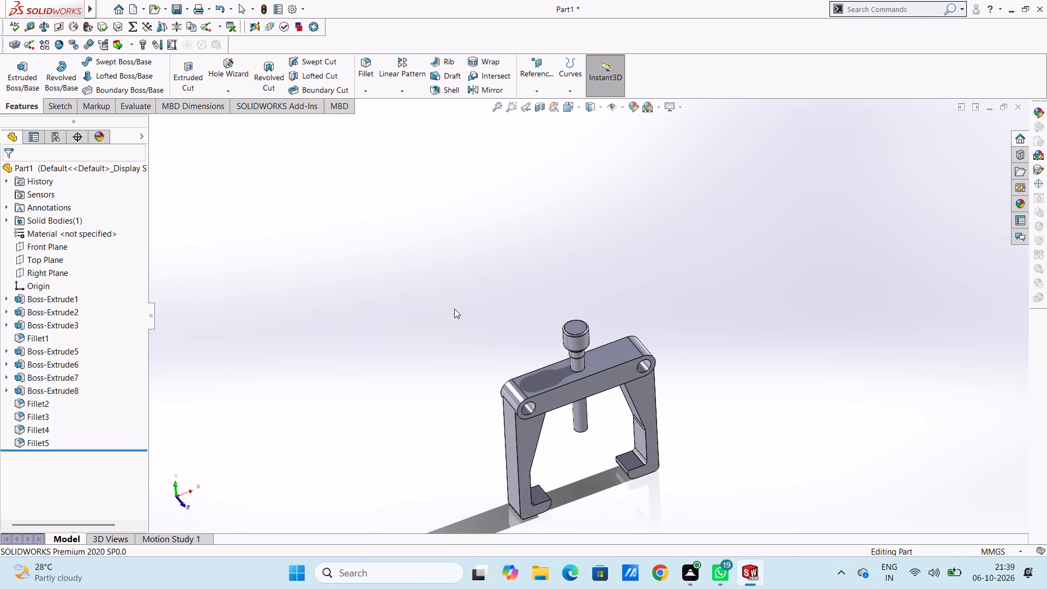
Create a reference plane offset 70 mm from the Right Plane, towards the crossbar's +X end.
{"action": "key", "text": "ctrl+5"}
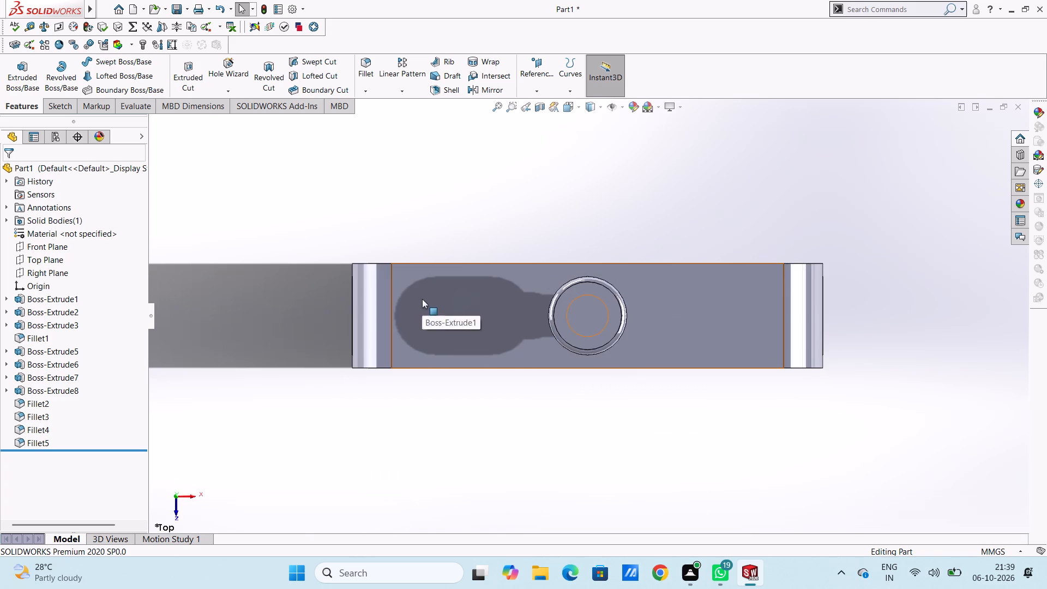
{"action": "scroll", "coordinate": [480, 180], "scroll_direction": "up", "scroll_amount": 2}
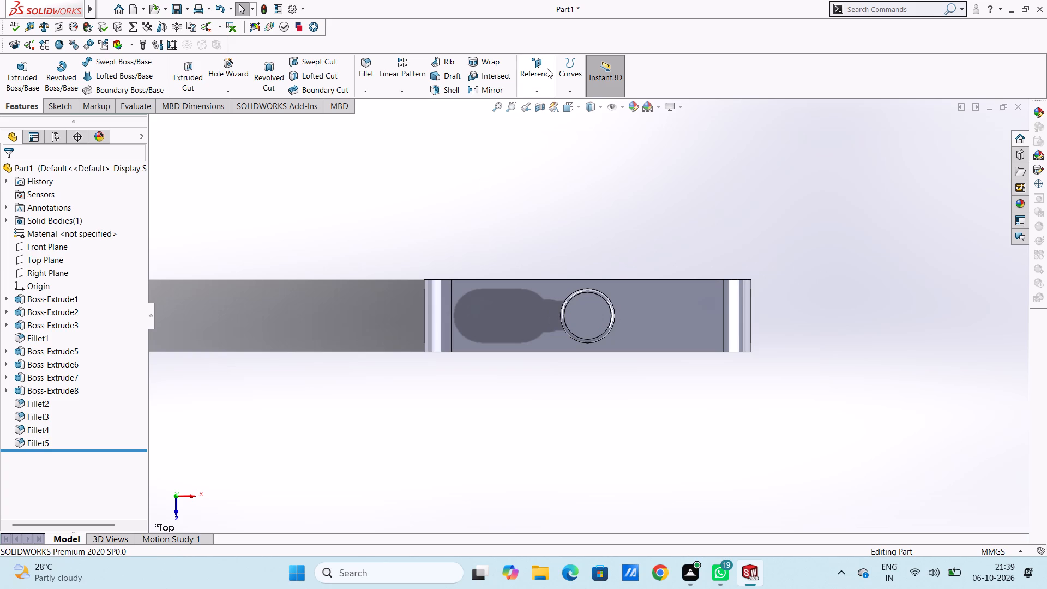
{"action": "left_click", "coordinate": [538, 61]}
{"action": "left_click", "coordinate": [542, 110]}
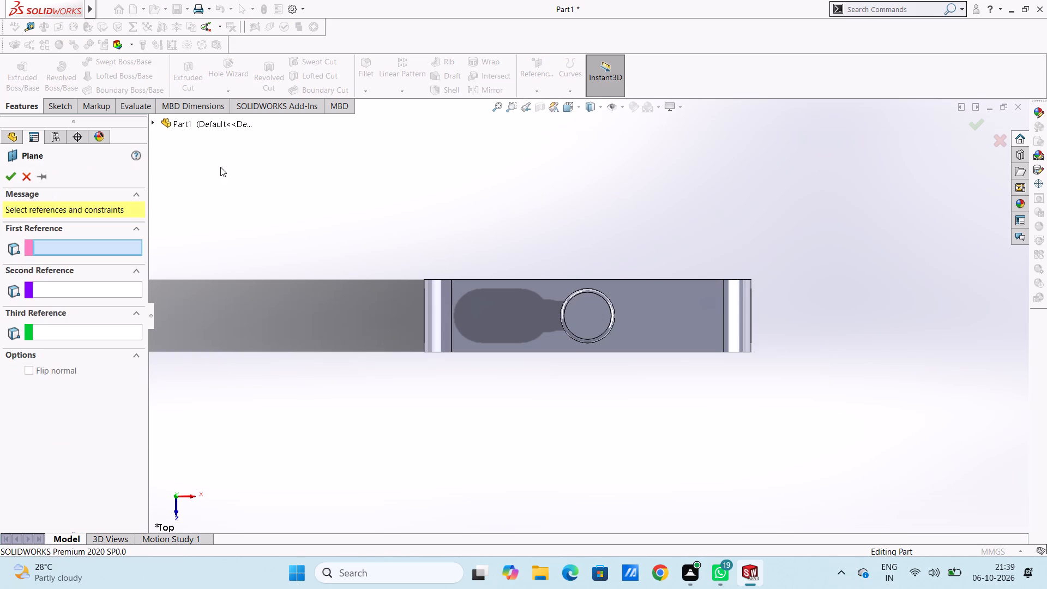
{"action": "left_click", "coordinate": [211, 127]}
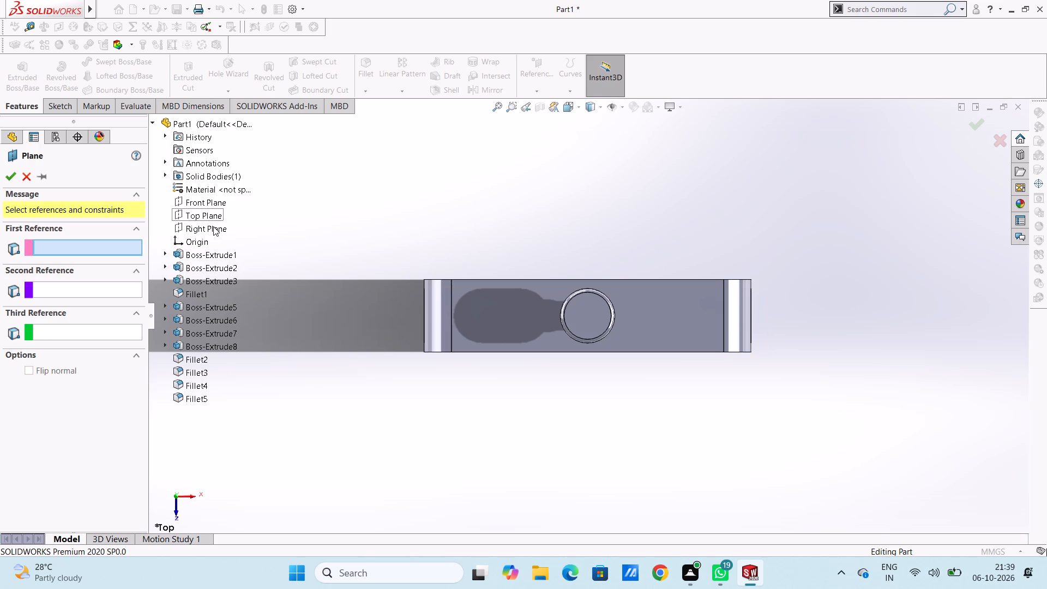
{"action": "left_click", "coordinate": [213, 226]}
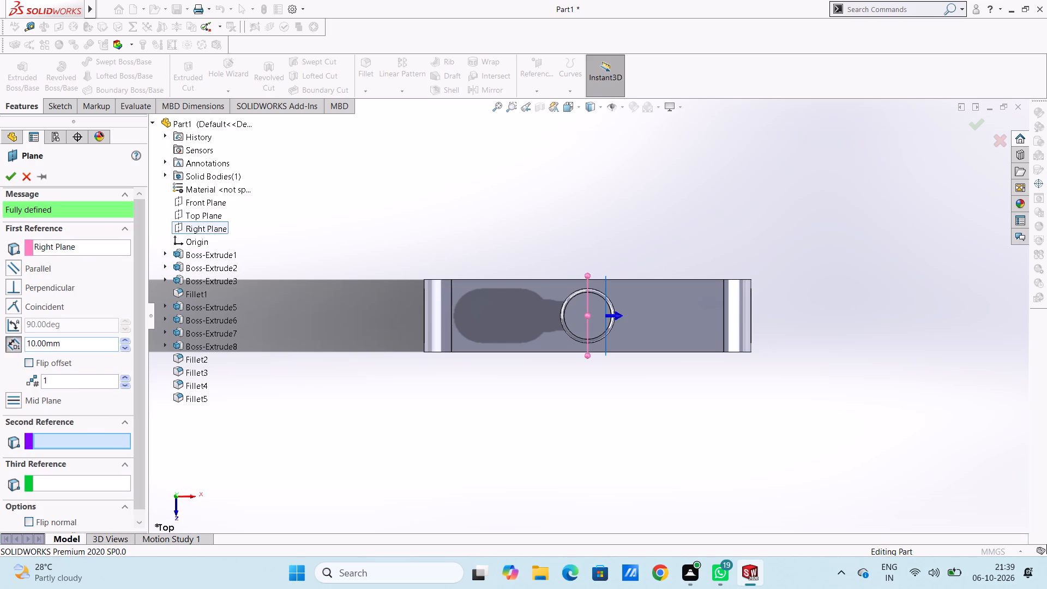
{"action": "double_click", "coordinate": [80, 344]}
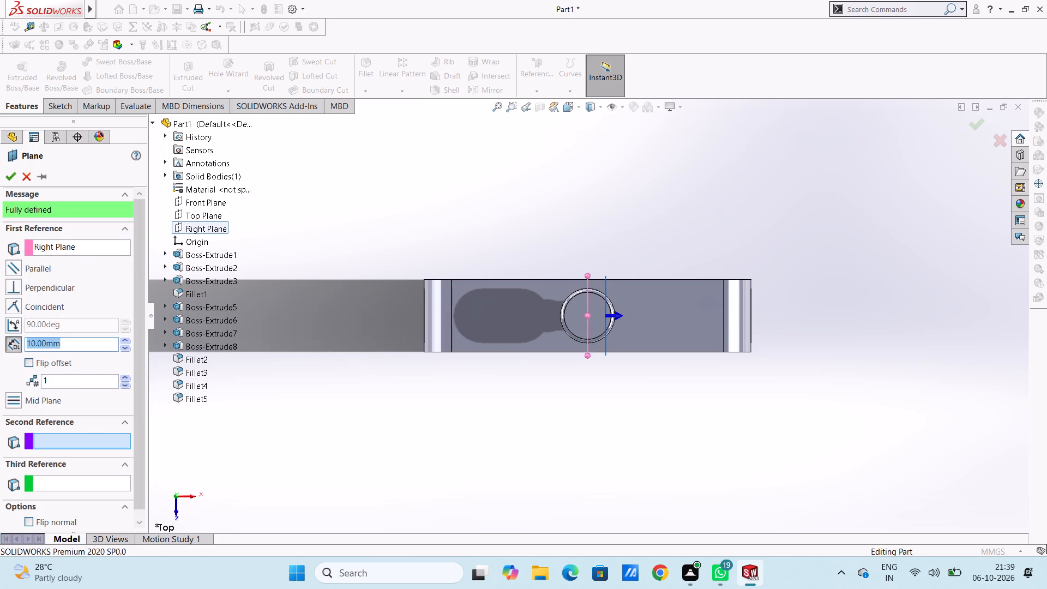
{"action": "type", "text": "70"}
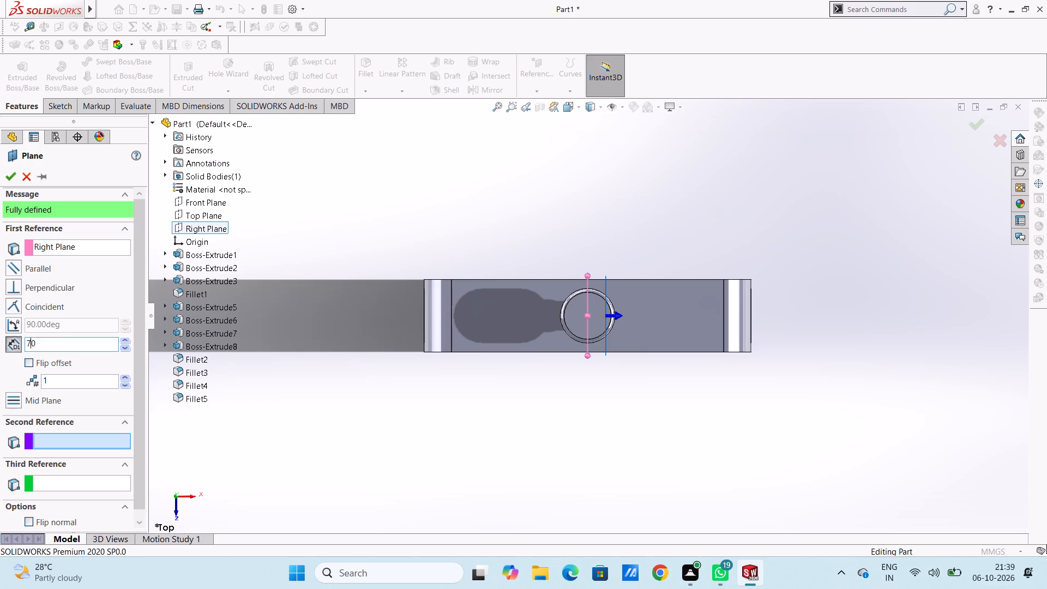
{"action": "key", "text": "Return"}
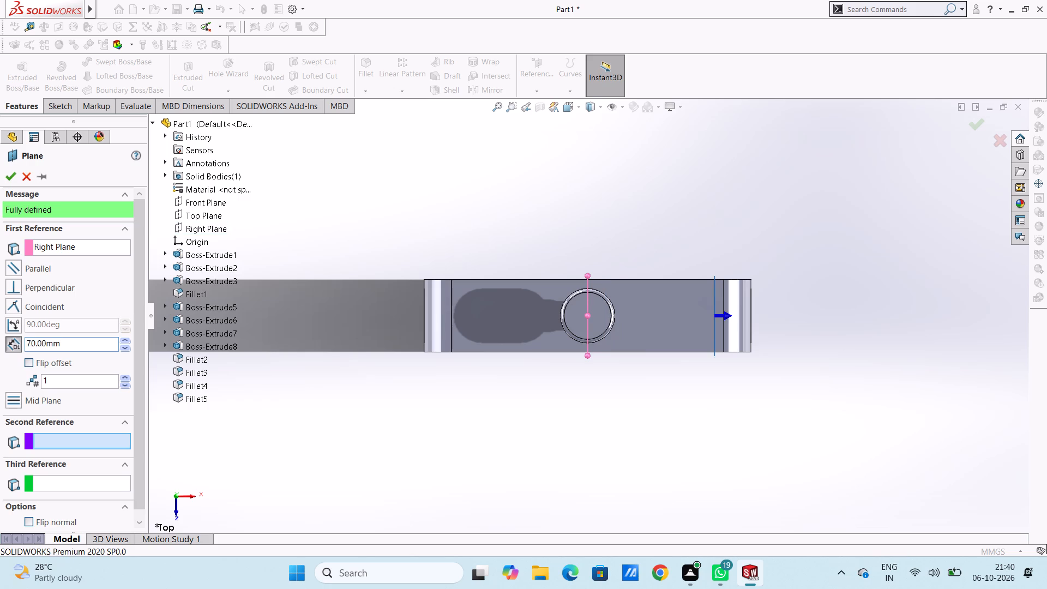
{"action": "left_click", "coordinate": [9, 177]}
{"action": "left_click", "coordinate": [285, 235]}
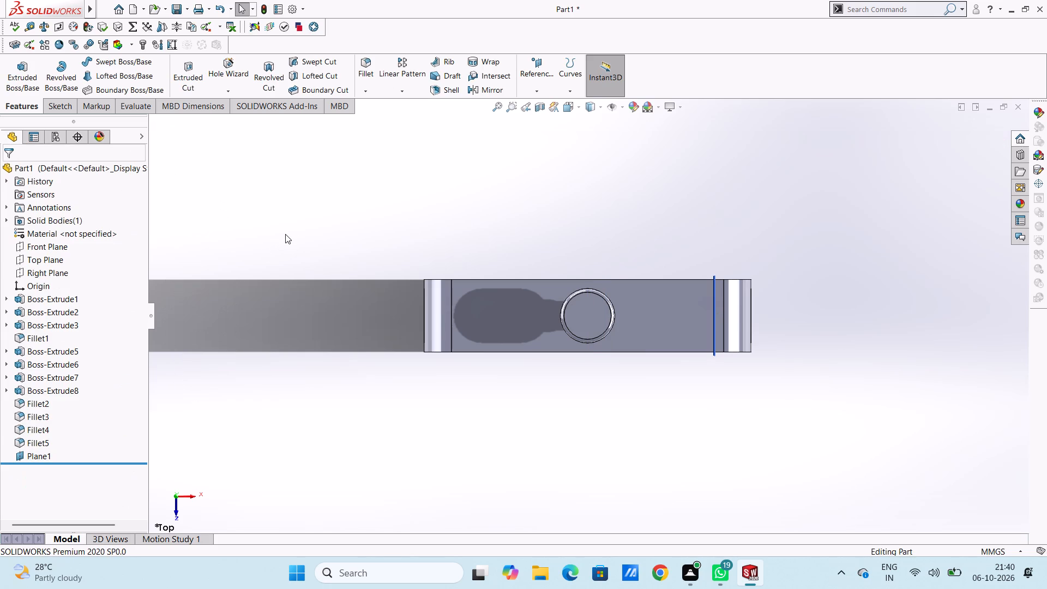
{"action": "key", "text": "ctrl+1"}
{"action": "key", "text": "ctrl+2"}
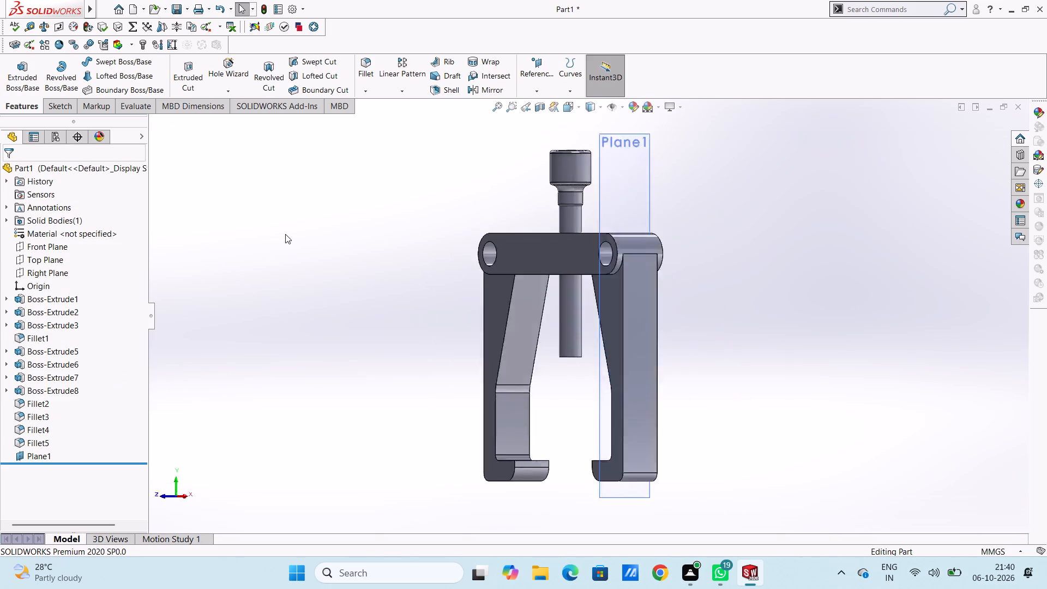
Sketch a circle about 11 mm in diameter on the offset plane, centred across the width of the rod head.
{"action": "key", "text": "ctrl+1"}
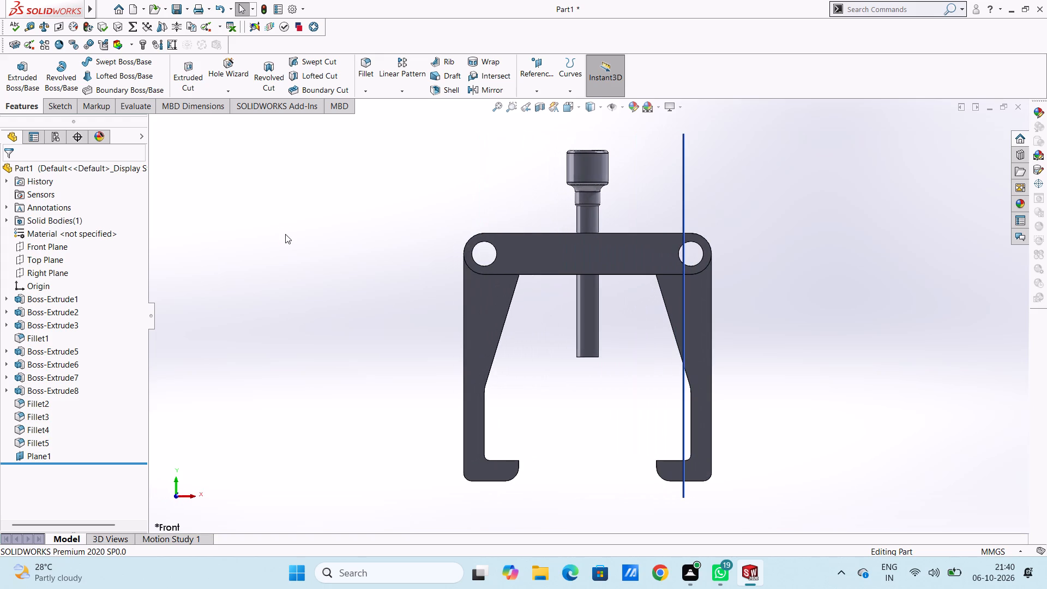
{"action": "key", "text": "ctrl+3"}
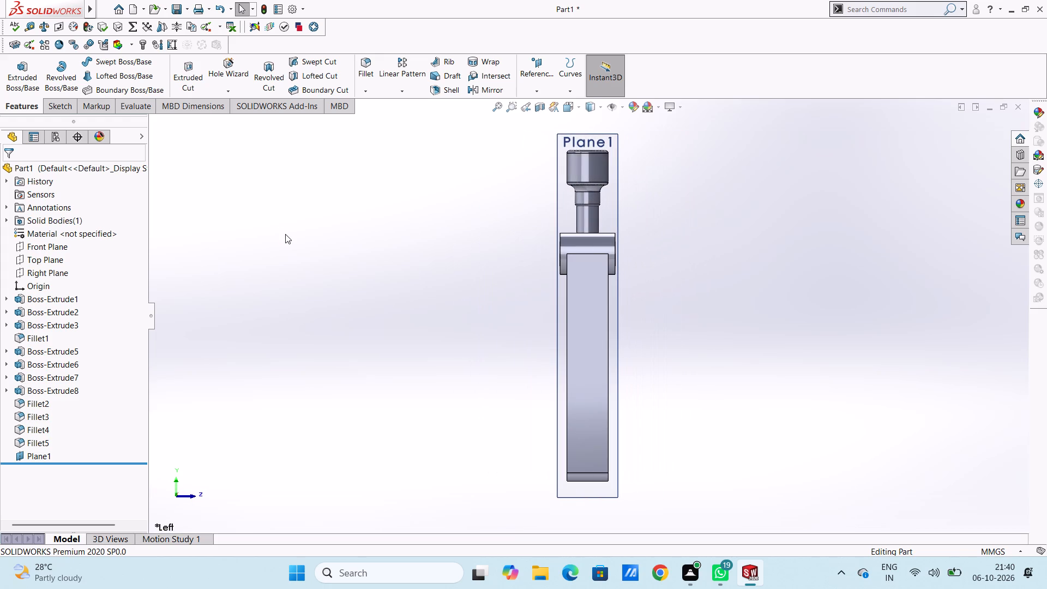
{"action": "scroll", "coordinate": [595, 131], "scroll_direction": "down", "scroll_amount": 4}
{"action": "scroll", "coordinate": [605, 181], "scroll_direction": "down", "scroll_amount": 3}
{"action": "left_click", "coordinate": [550, 243]}
{"action": "left_click", "coordinate": [597, 210]}
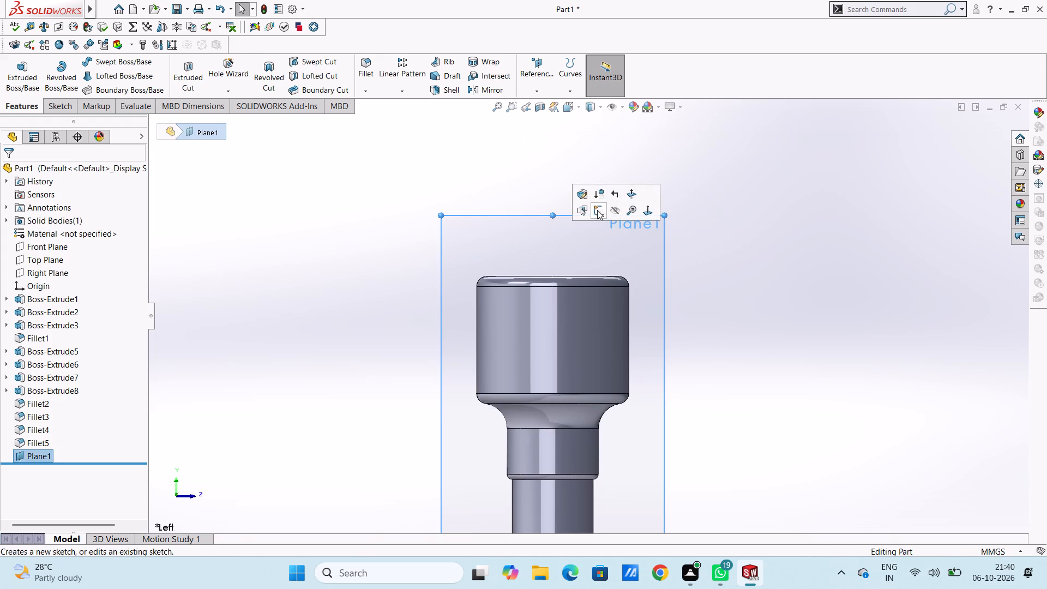
{"action": "left_click", "coordinate": [332, 296]}
{"action": "scroll", "coordinate": [524, 357], "scroll_direction": "up", "scroll_amount": 4}
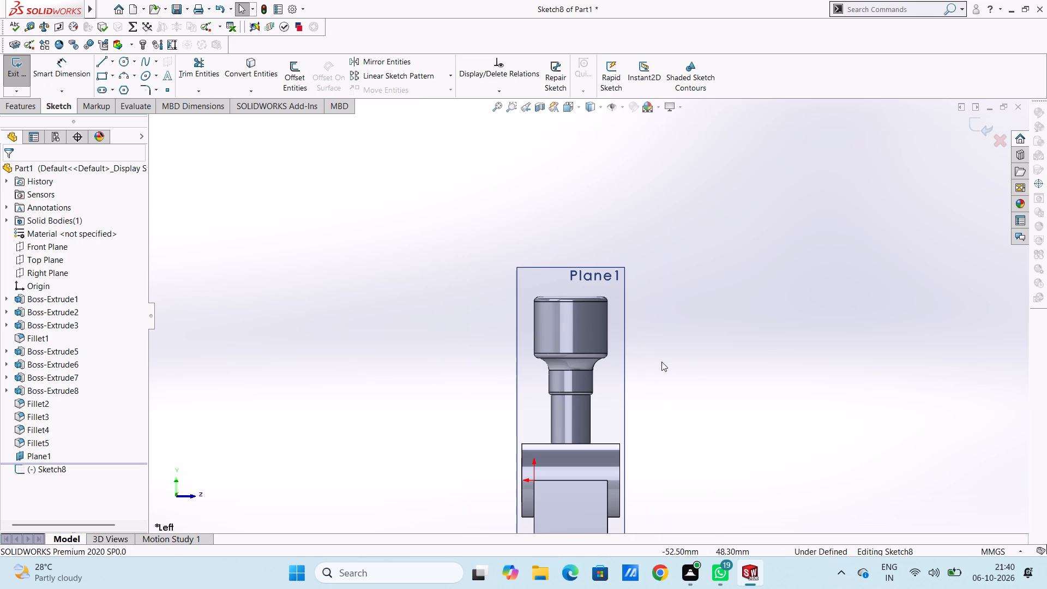
{"action": "left_click", "coordinate": [123, 63]}
{"action": "scroll", "coordinate": [582, 312], "scroll_direction": "down", "scroll_amount": 3}
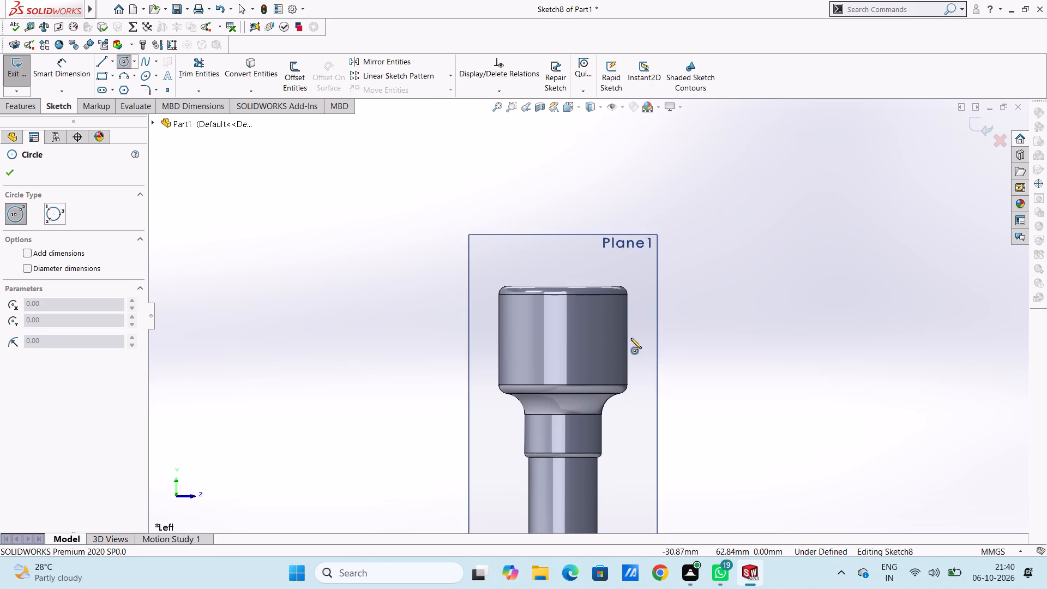
{"action": "left_click", "coordinate": [562, 339]}
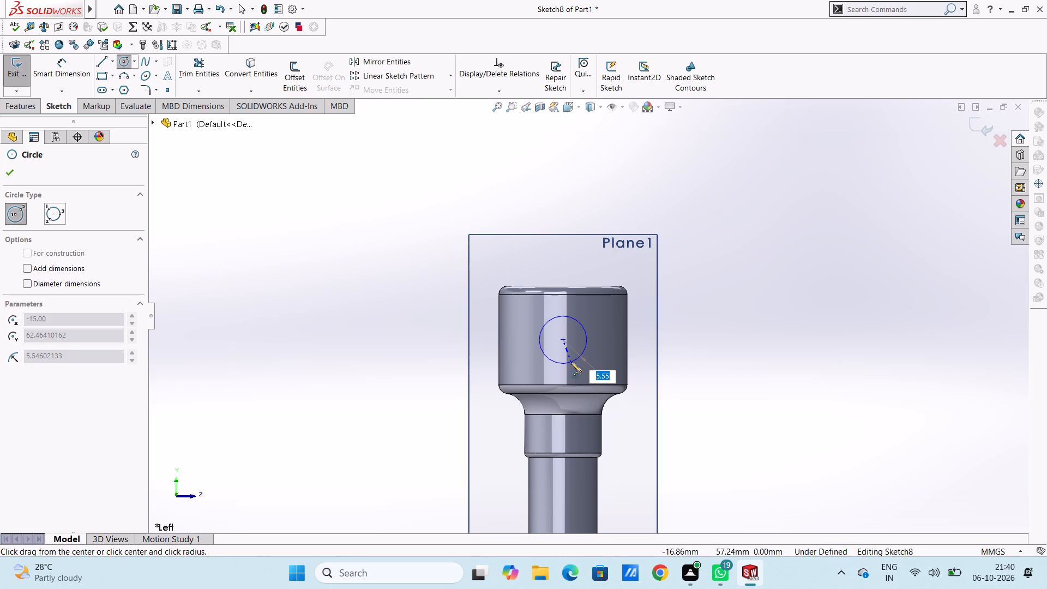
{"action": "left_click", "coordinate": [571, 362]}
{"action": "left_click", "coordinate": [11, 176]}
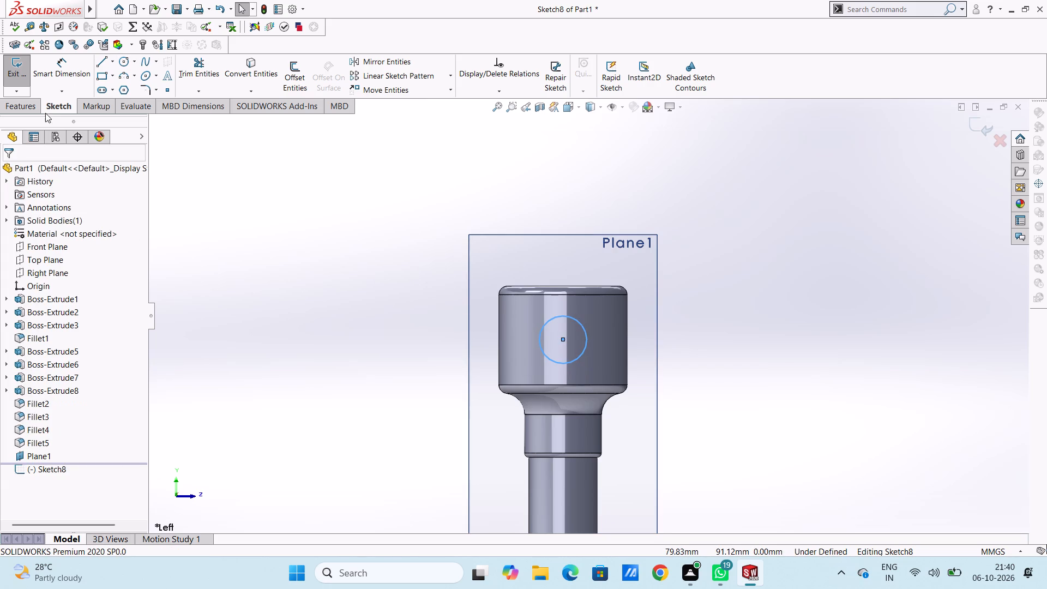
Dimension the circle on the rod head with a 10 mm diameter.
{"action": "left_click", "coordinate": [83, 70]}
{"action": "scroll", "coordinate": [521, 418], "scroll_direction": "up", "scroll_amount": 3}
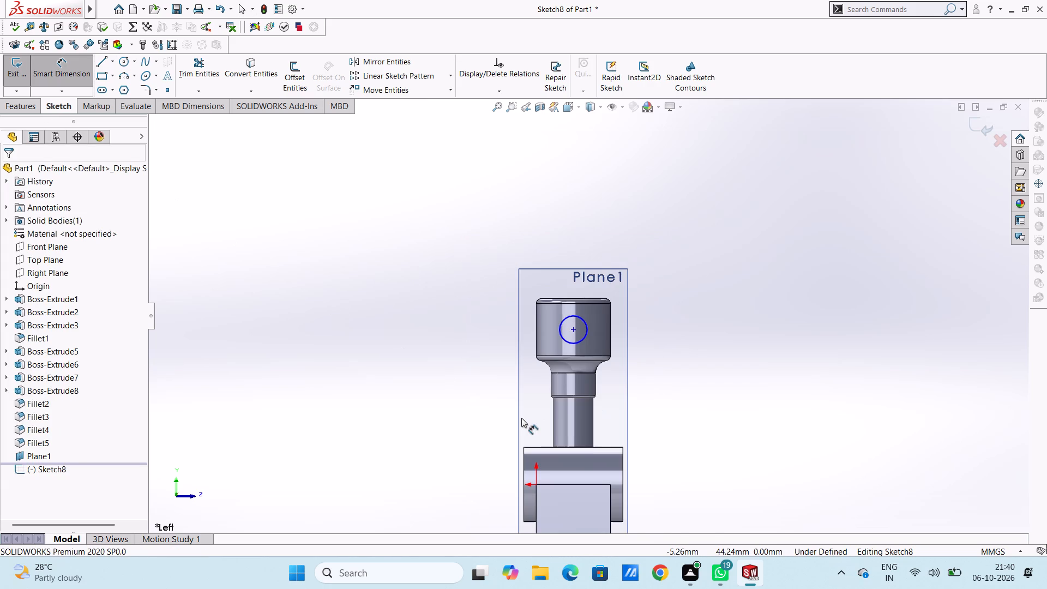
{"action": "left_click", "coordinate": [569, 342]}
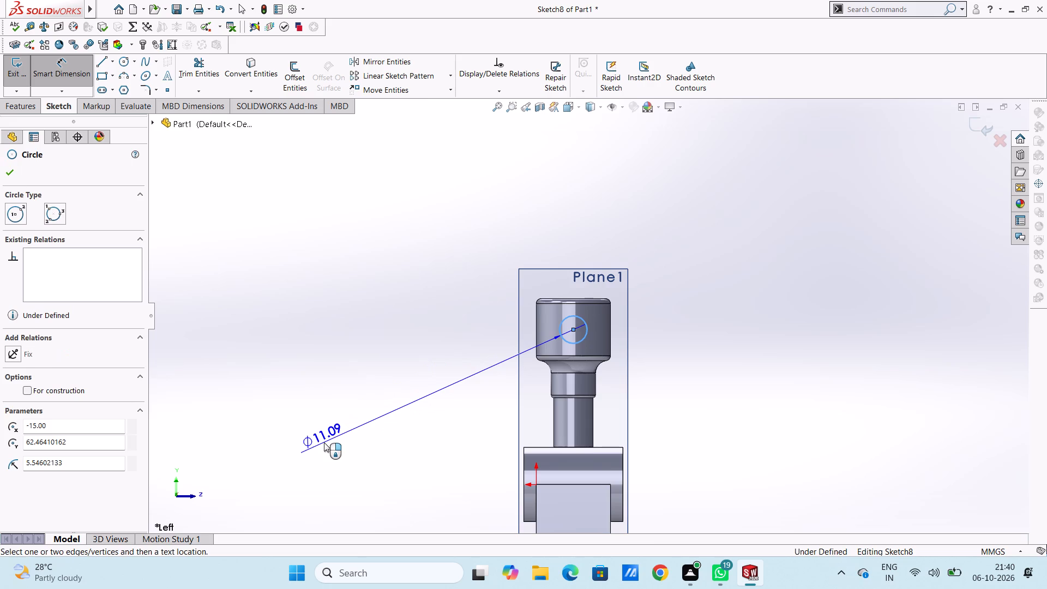
{"action": "left_click", "coordinate": [324, 442]}
{"action": "type", "text": "10"}
{"action": "key", "text": "Return"}
{"action": "left_click", "coordinate": [372, 321]}
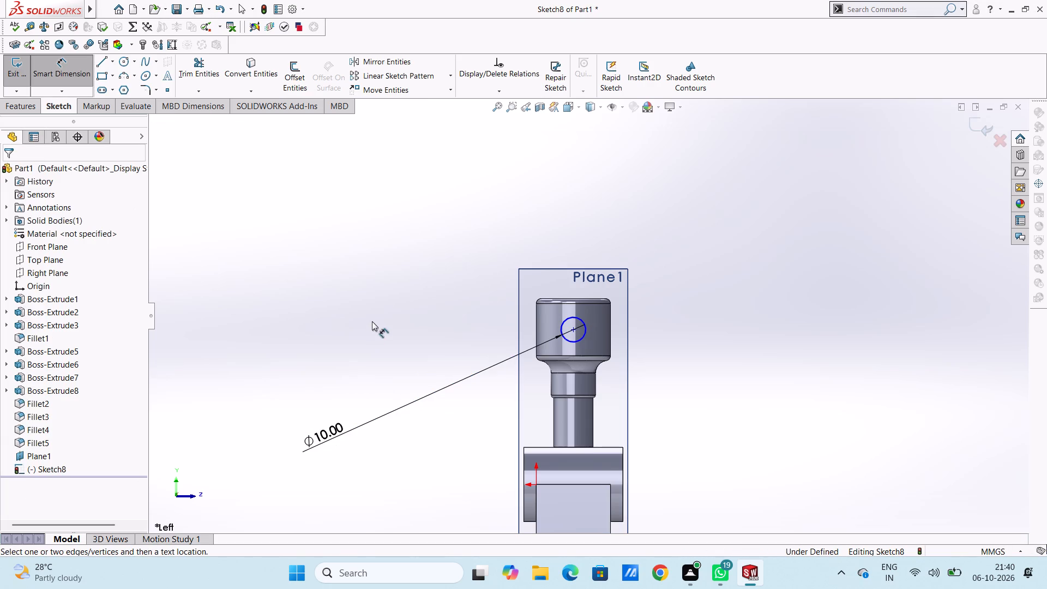
Dimension the circle's vertical position from the rod head's upper edge.
{"action": "left_click", "coordinate": [573, 304]}
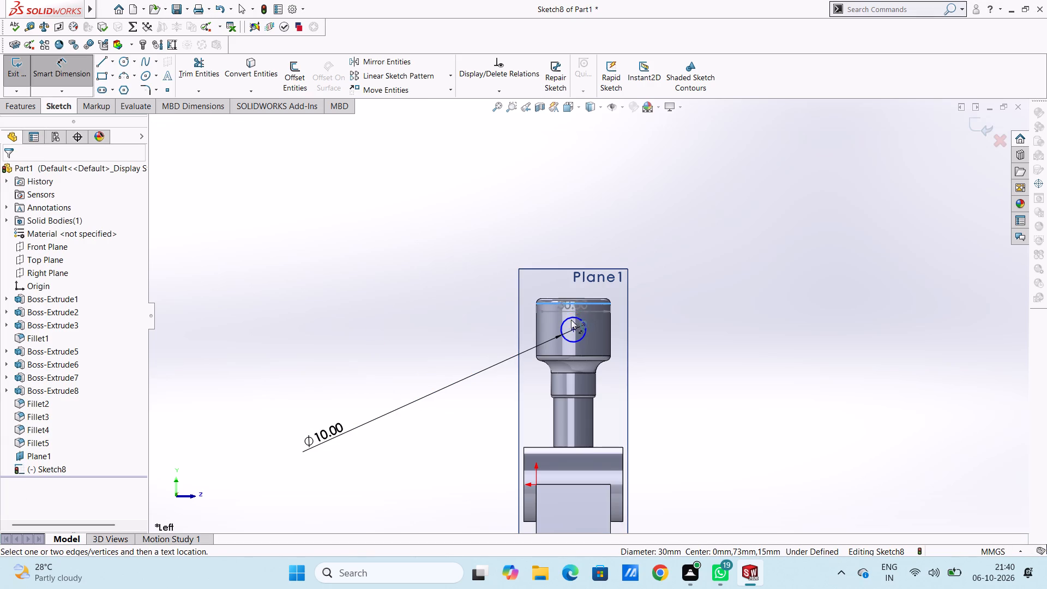
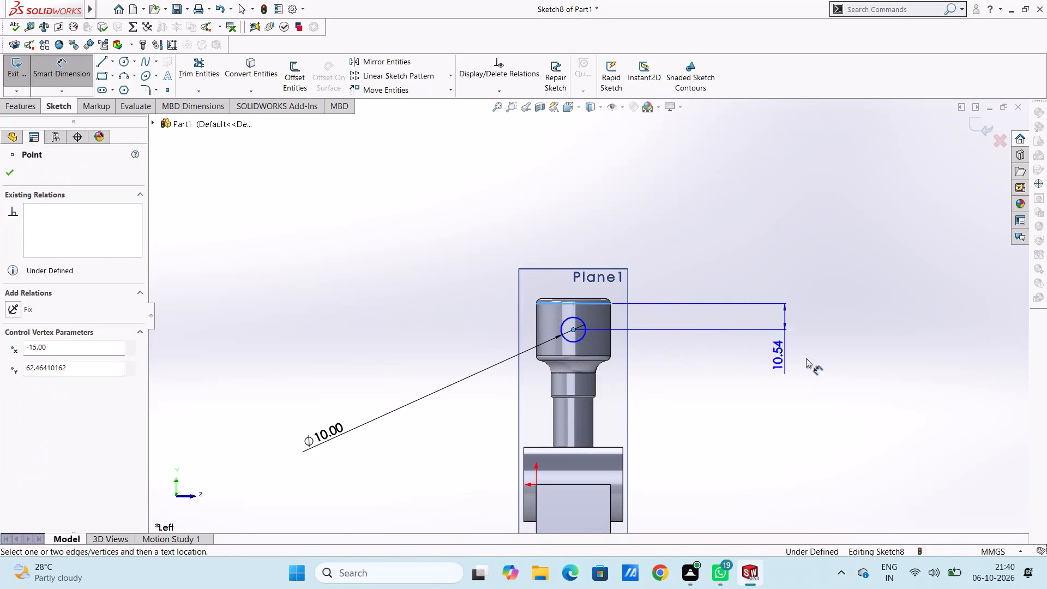
Place the vertical dimension between the circle's centre and the rod head's upper edge, keeping its current value.
{"action": "left_click", "coordinate": [839, 360]}
{"action": "left_click", "coordinate": [793, 350]}
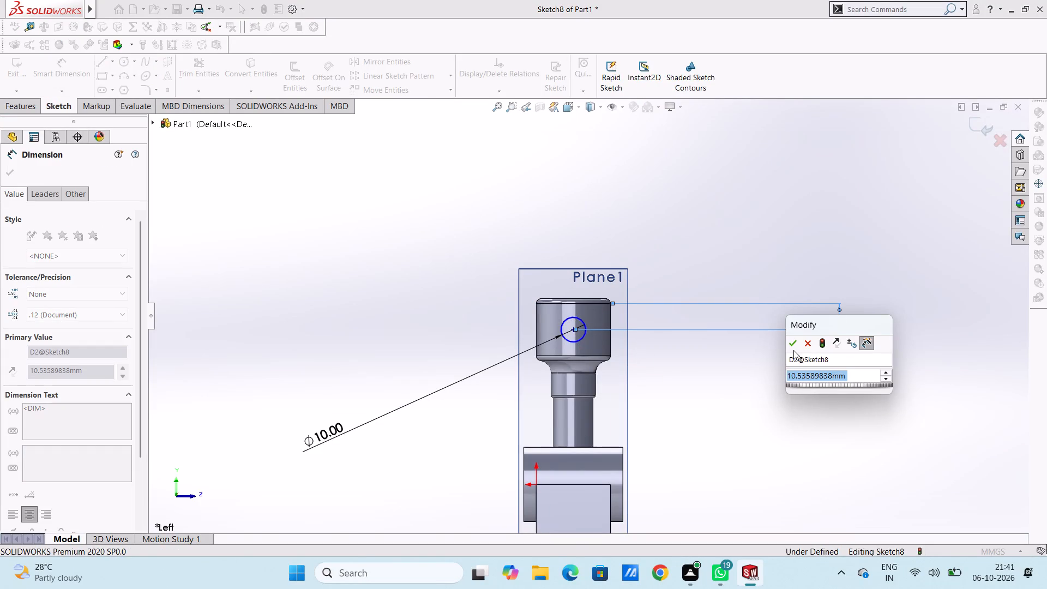
{"action": "left_click", "coordinate": [792, 346]}
{"action": "left_click", "coordinate": [718, 388]}
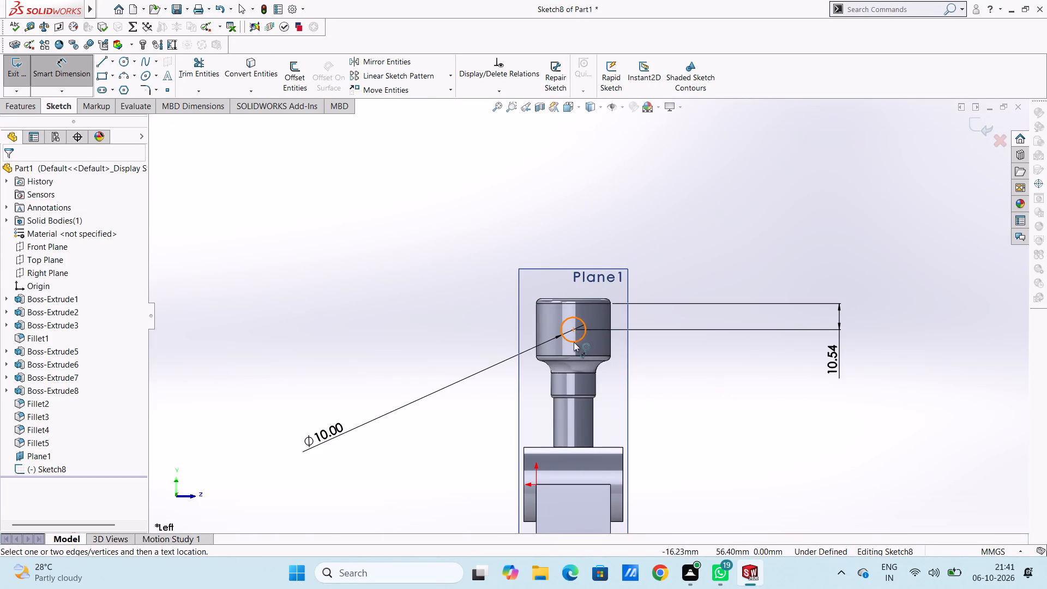
Dimension the horizontal distance from the circle's centre to the rod head's +Z side edge, keeping its current value.
{"action": "left_click", "coordinate": [574, 327]}
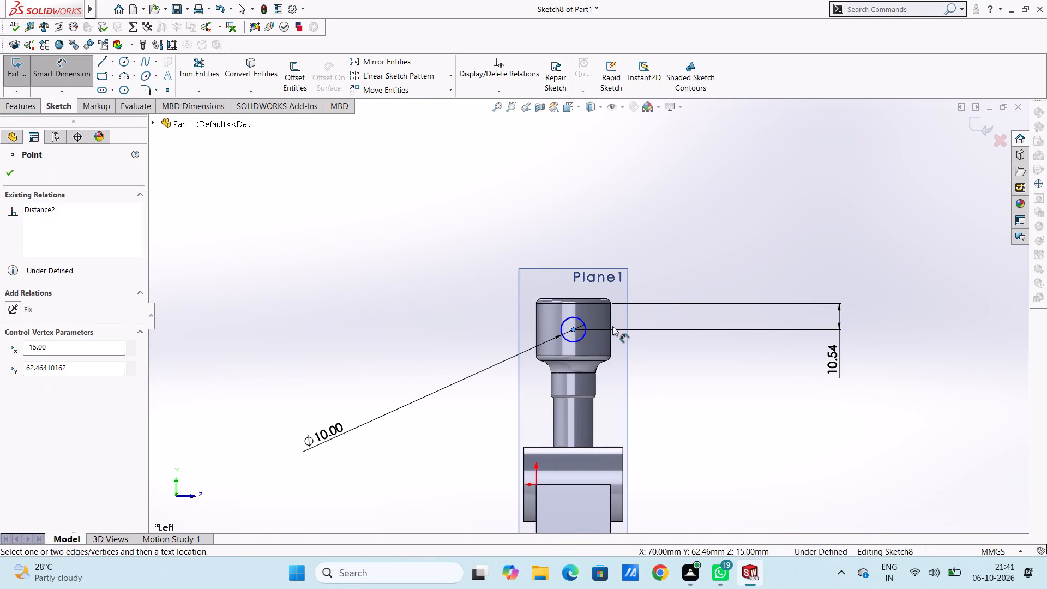
{"action": "left_click", "coordinate": [612, 326]}
{"action": "left_click", "coordinate": [597, 179]}
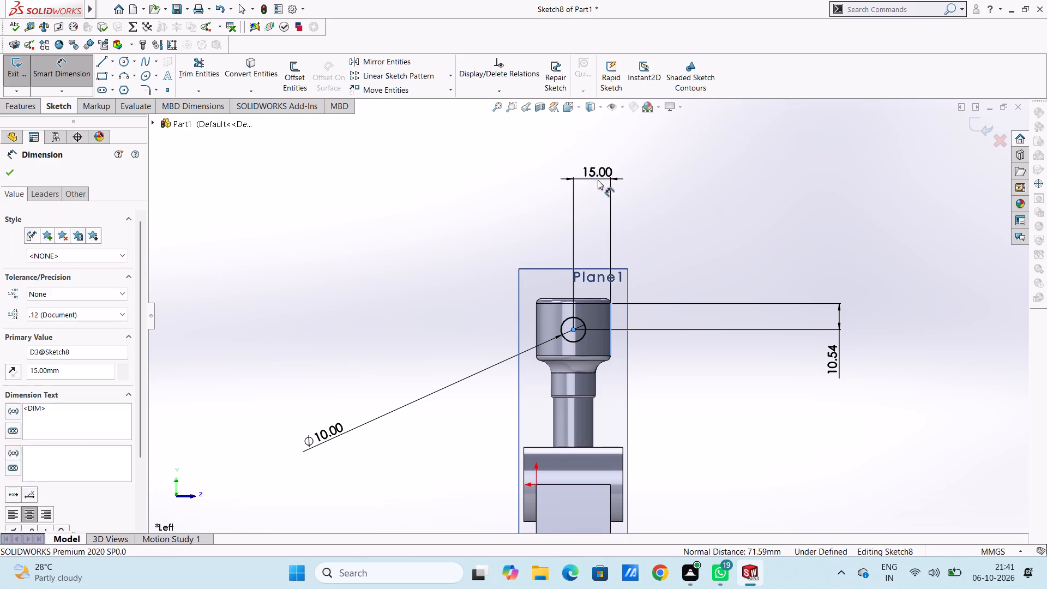
{"action": "left_click", "coordinate": [551, 170]}
{"action": "left_click", "coordinate": [547, 165]}
{"action": "left_click", "coordinate": [485, 203]}
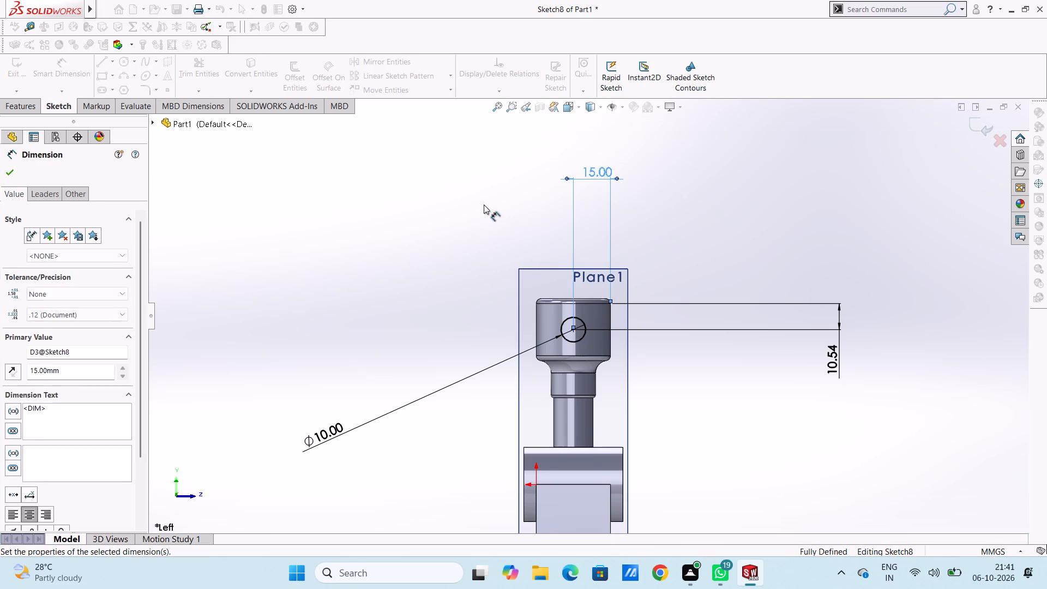
Extrude the 10 mm circle as a blind boss 140 mm long through the rod head, merging the result.
{"action": "middle_click_drag", "start_coordinate": [429, 236], "coordinate": [479, 294]}
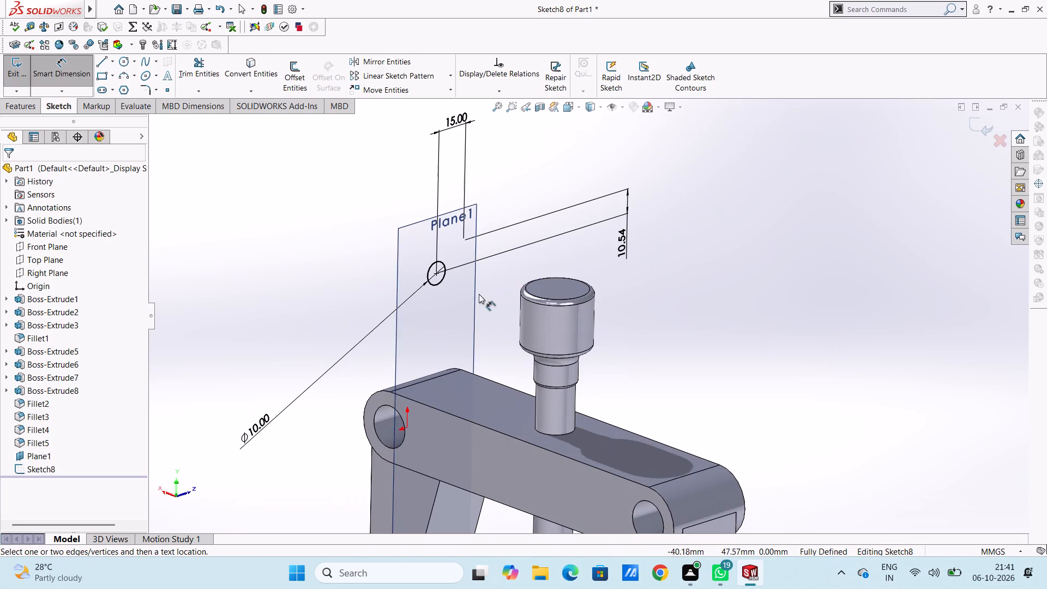
{"action": "left_click", "coordinate": [76, 80]}
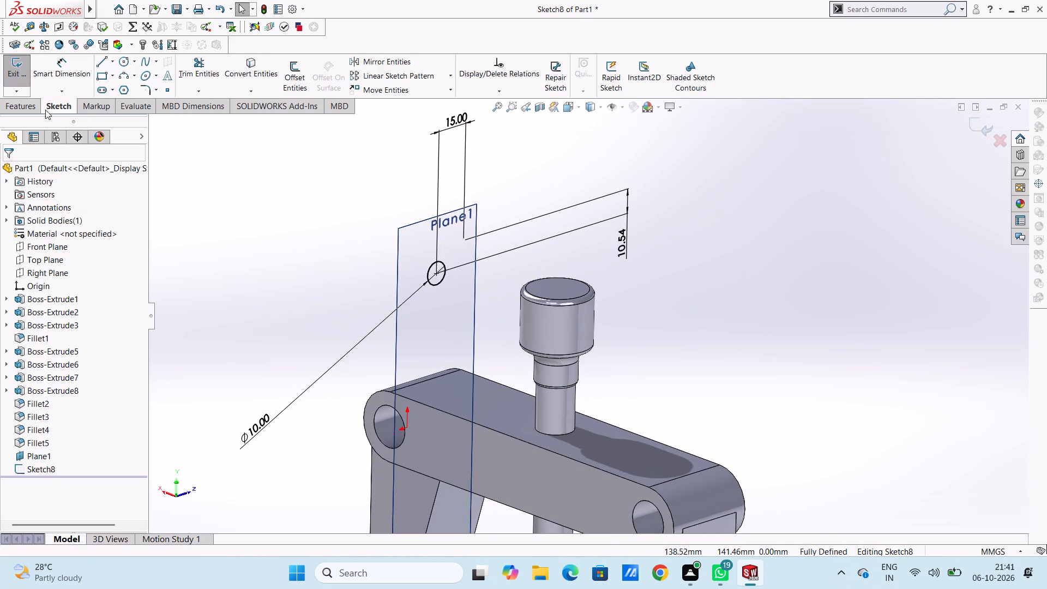
{"action": "left_click", "coordinate": [29, 106]}
{"action": "left_click", "coordinate": [21, 74]}
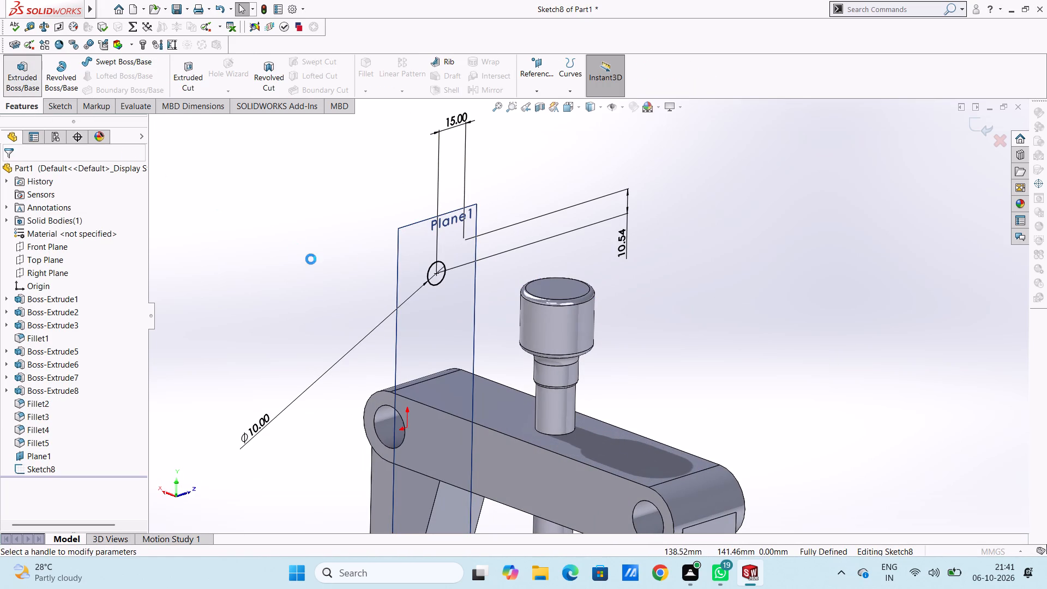
{"action": "left_click", "coordinate": [13, 248]}
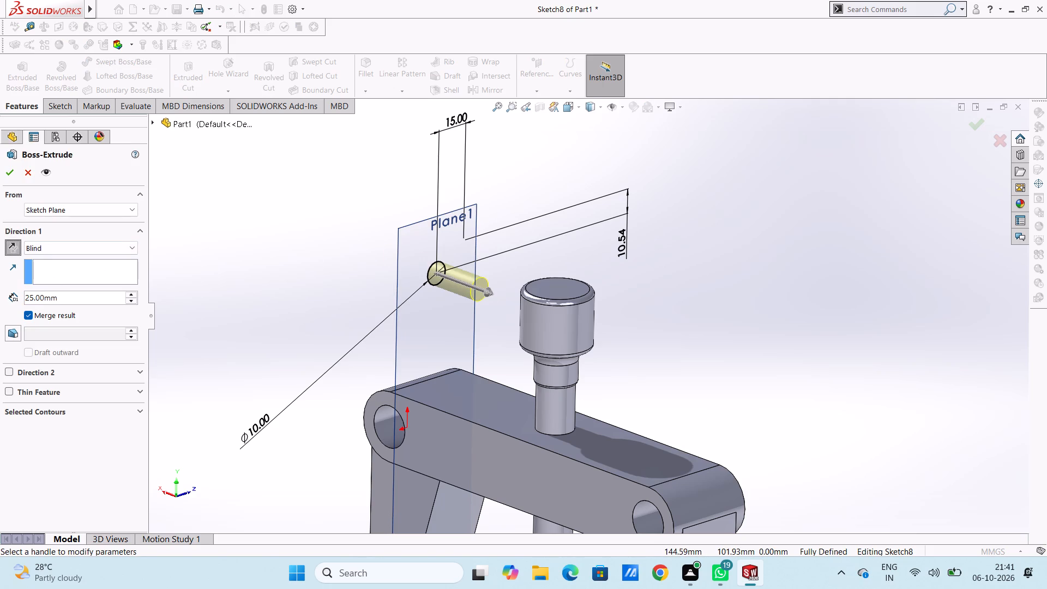
{"action": "double_click", "coordinate": [86, 303]}
{"action": "type", "text": "140"}
{"action": "key", "text": "Return"}
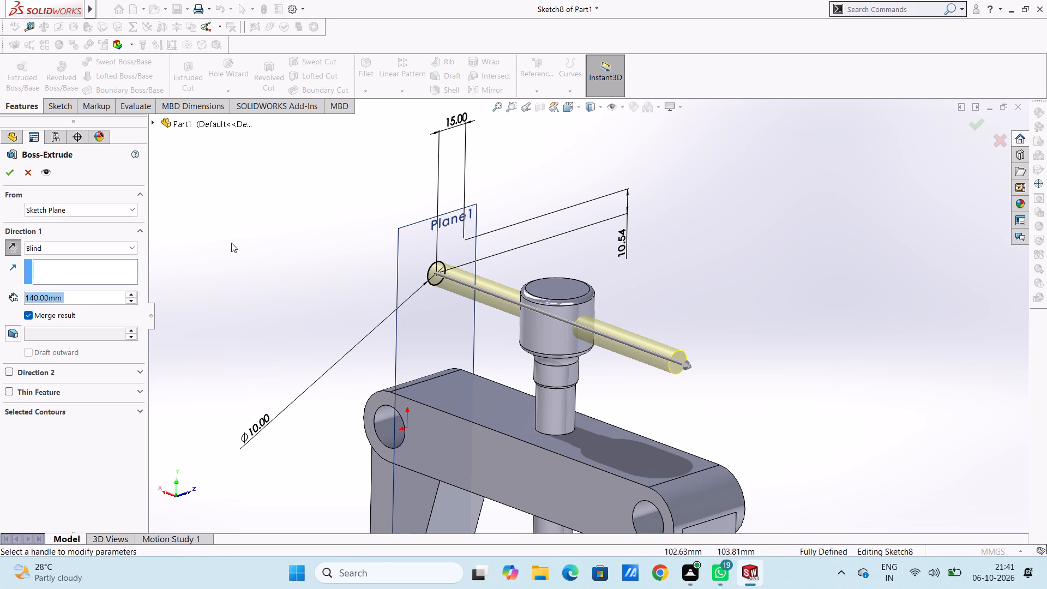
{"action": "middle_click_drag", "start_coordinate": [231, 243], "coordinate": [281, 260]}
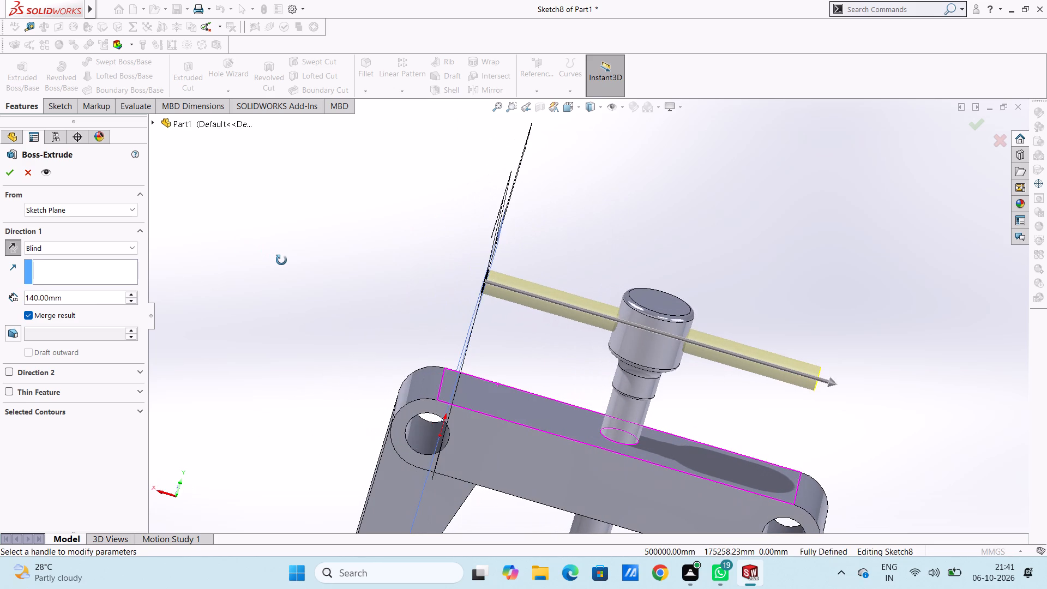
{"action": "middle_click_drag", "start_coordinate": [281, 260], "coordinate": [254, 260]}
{"action": "left_click", "coordinate": [7, 175]}
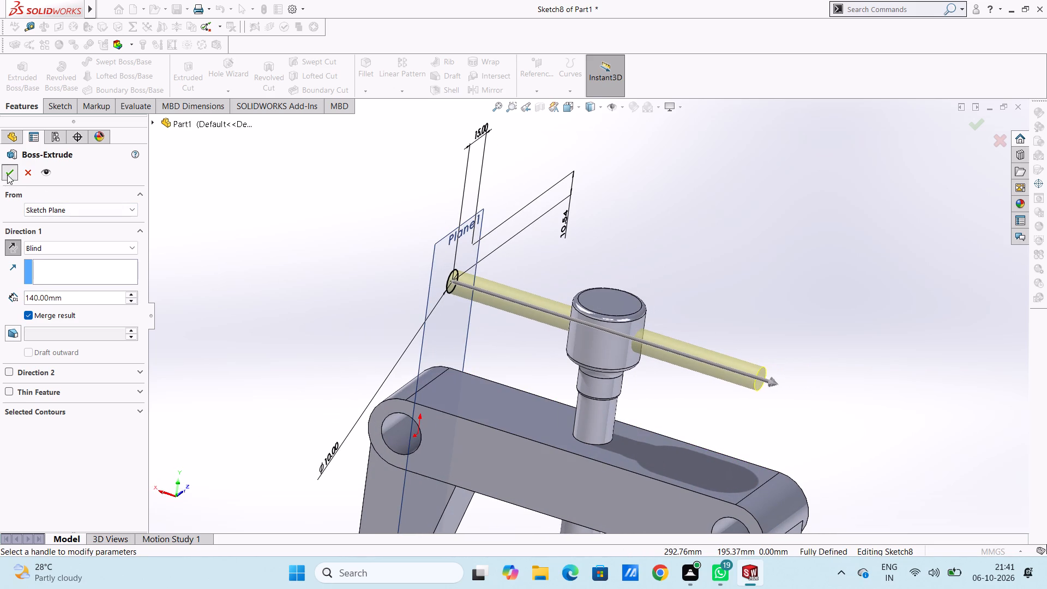
{"action": "left_click", "coordinate": [198, 221]}
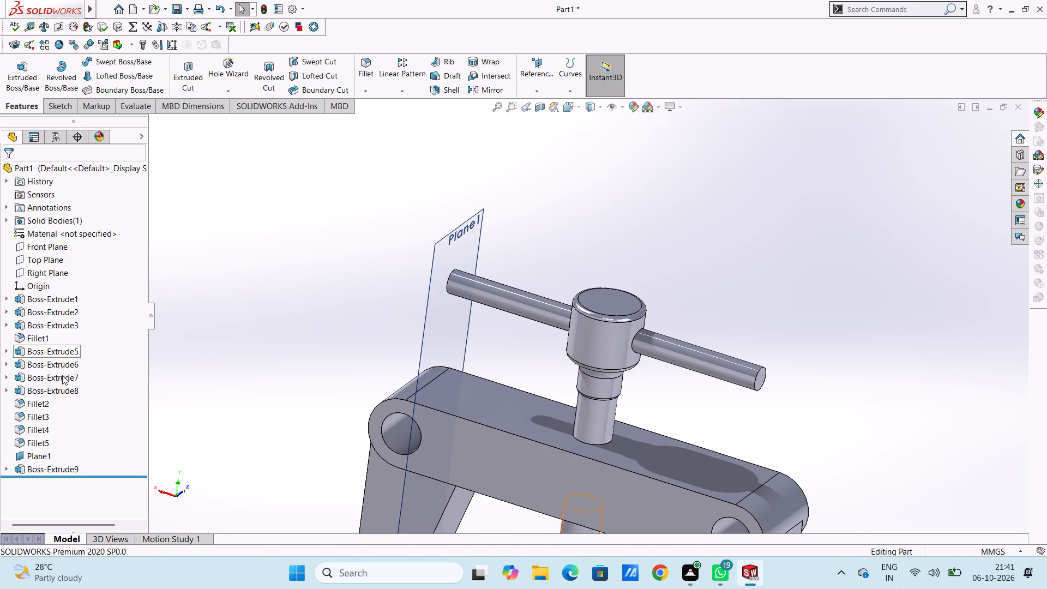
Hide the offset reference plane Plane1.
{"action": "left_click", "coordinate": [45, 458]}
{"action": "left_click", "coordinate": [65, 443]}
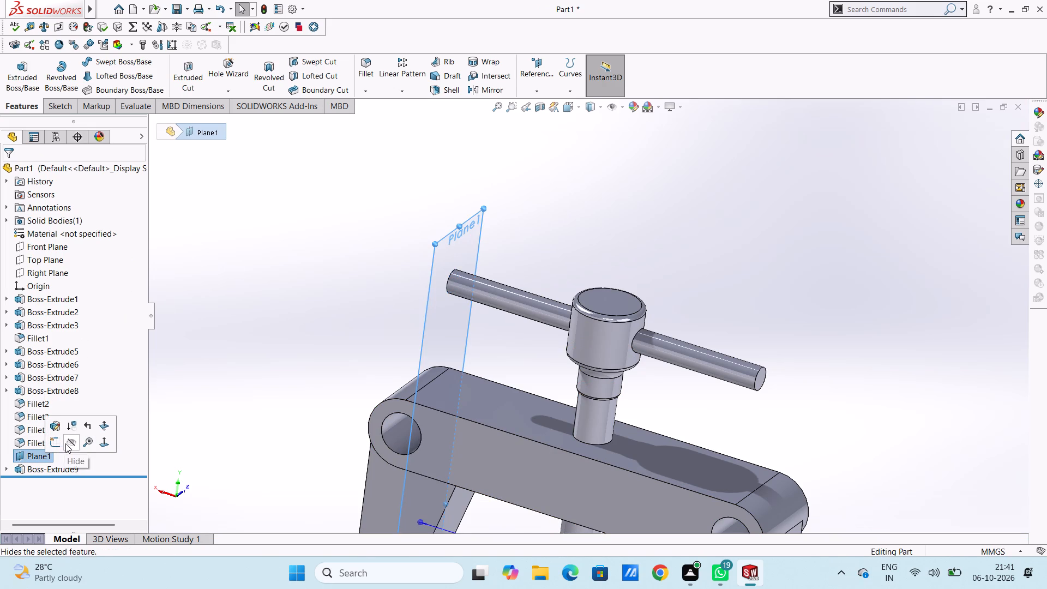
{"action": "left_click", "coordinate": [293, 349]}
Examine the whole puller with its new handle bar from several angles and from the front.
{"action": "middle_click_drag", "start_coordinate": [312, 273], "coordinate": [340, 282]}
{"action": "scroll", "coordinate": [339, 288], "scroll_direction": "up", "scroll_amount": 4}
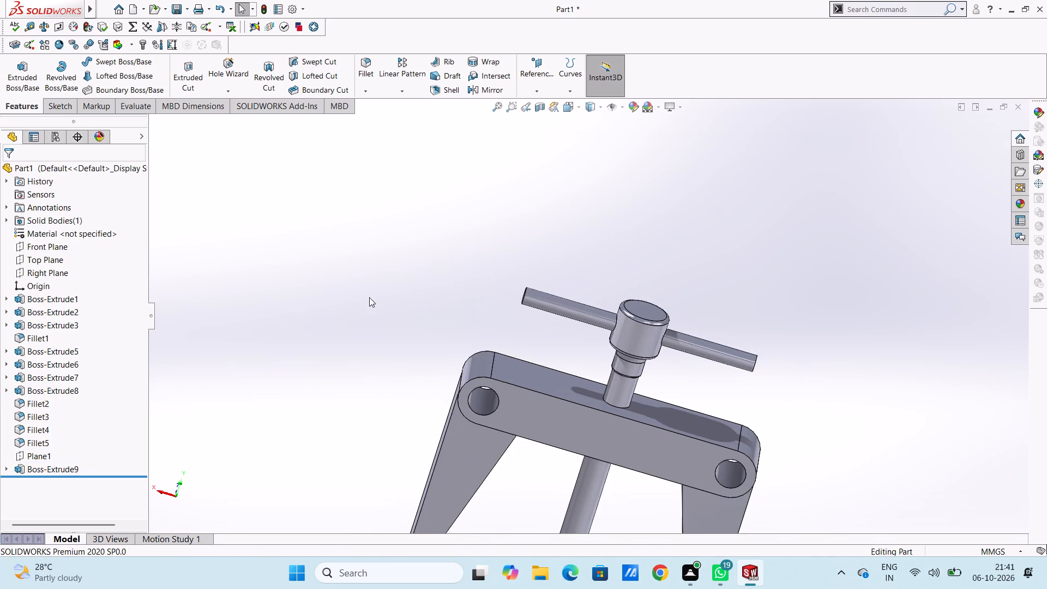
{"action": "middle_click_drag", "start_coordinate": [395, 312], "coordinate": [369, 273]}
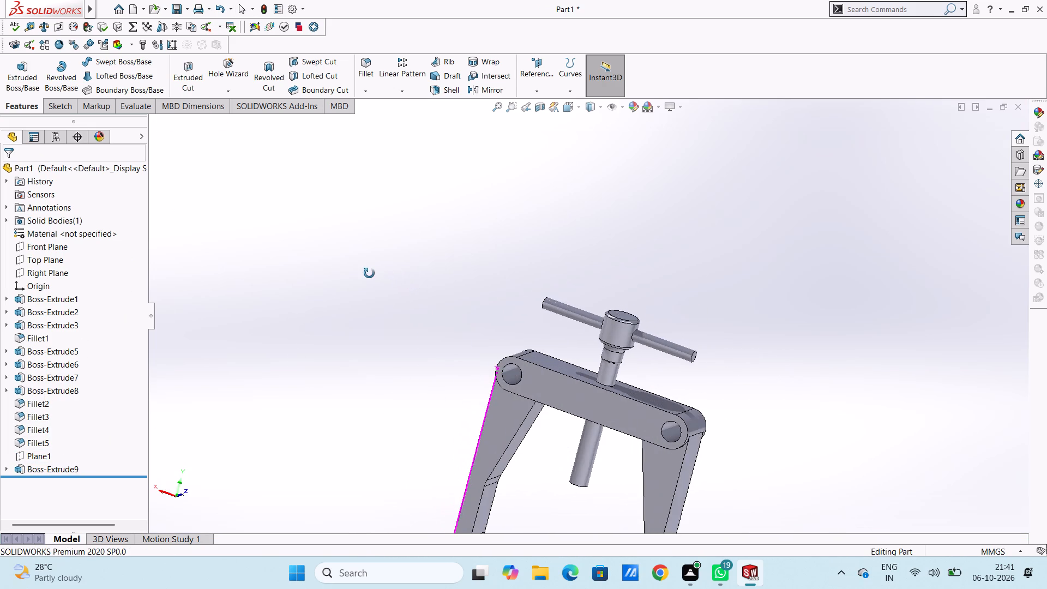
{"action": "middle_click_drag", "start_coordinate": [369, 273], "coordinate": [389, 277]}
{"action": "scroll", "coordinate": [389, 277], "scroll_direction": "up", "scroll_amount": 4}
{"action": "middle_click_drag", "start_coordinate": [451, 363], "coordinate": [478, 348]}
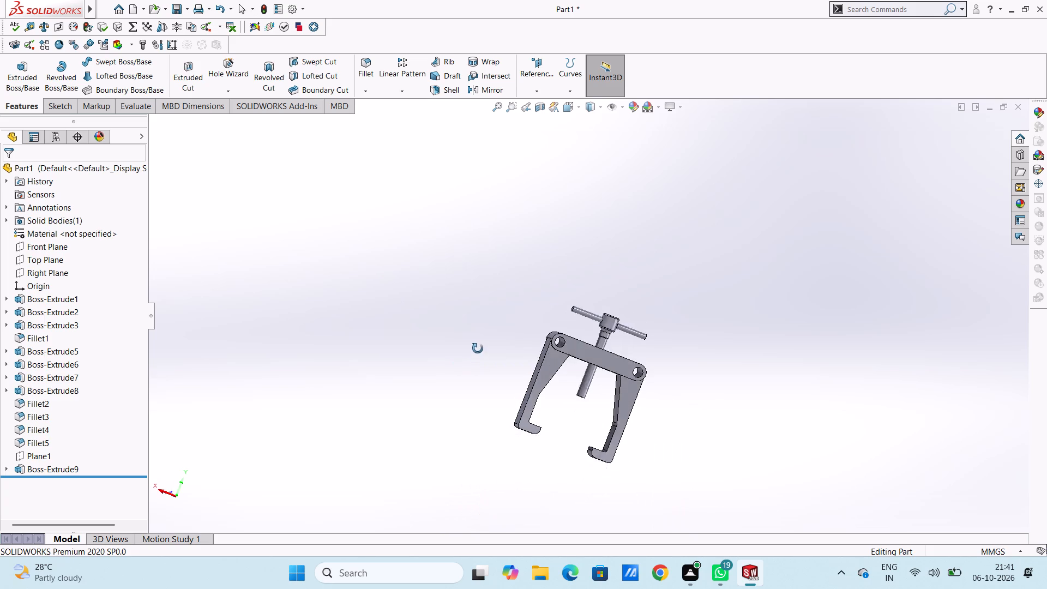
{"action": "middle_click_drag", "start_coordinate": [478, 348], "coordinate": [461, 369]}
{"action": "scroll", "coordinate": [658, 323], "scroll_direction": "down", "scroll_amount": 5}
{"action": "scroll", "coordinate": [614, 366], "scroll_direction": "down", "scroll_amount": 1}
{"action": "middle_click_drag", "start_coordinate": [568, 374], "coordinate": [552, 364]}
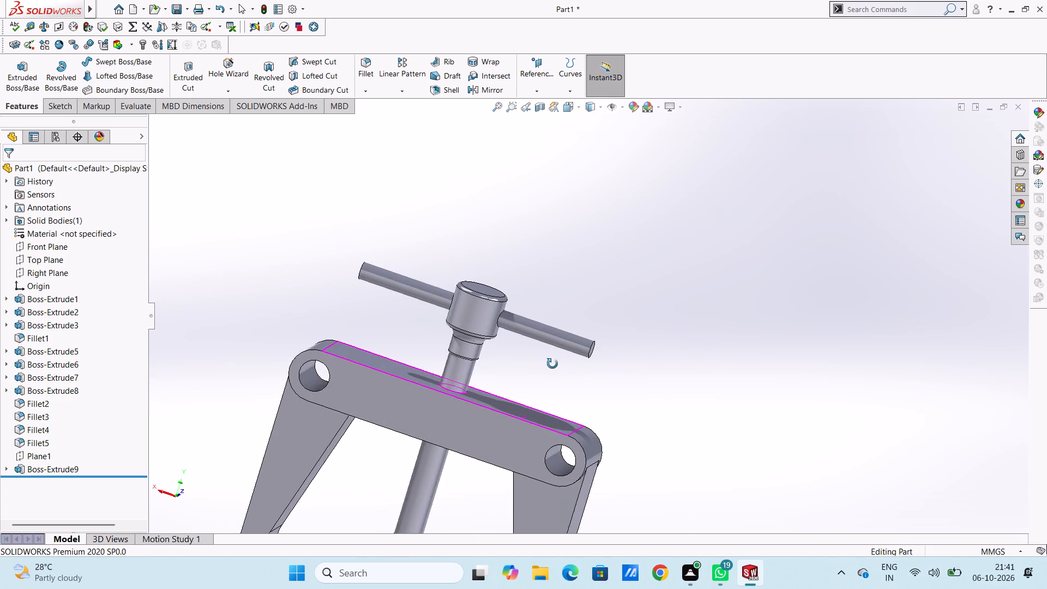
{"action": "middle_click_drag", "start_coordinate": [552, 364], "coordinate": [549, 359]}
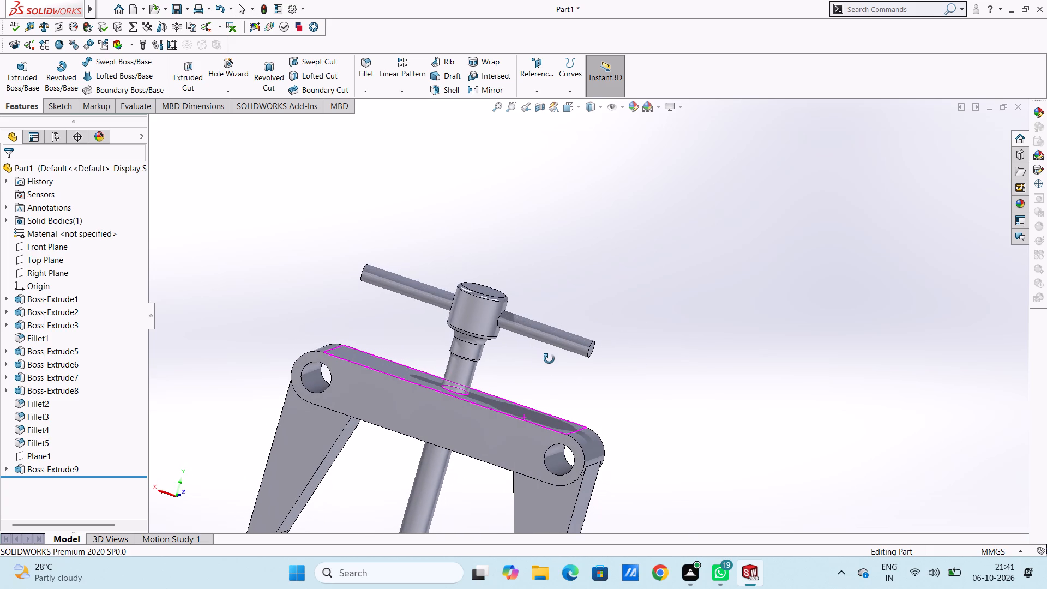
{"action": "middle_click_drag", "start_coordinate": [549, 359], "coordinate": [533, 363]}
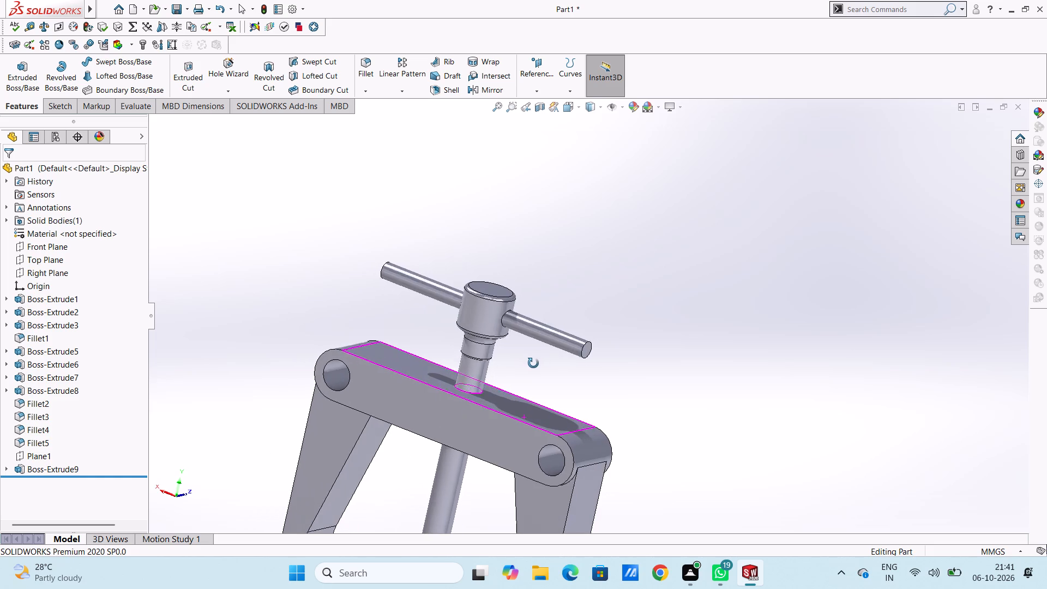
{"action": "middle_click_drag", "start_coordinate": [533, 363], "coordinate": [534, 363]}
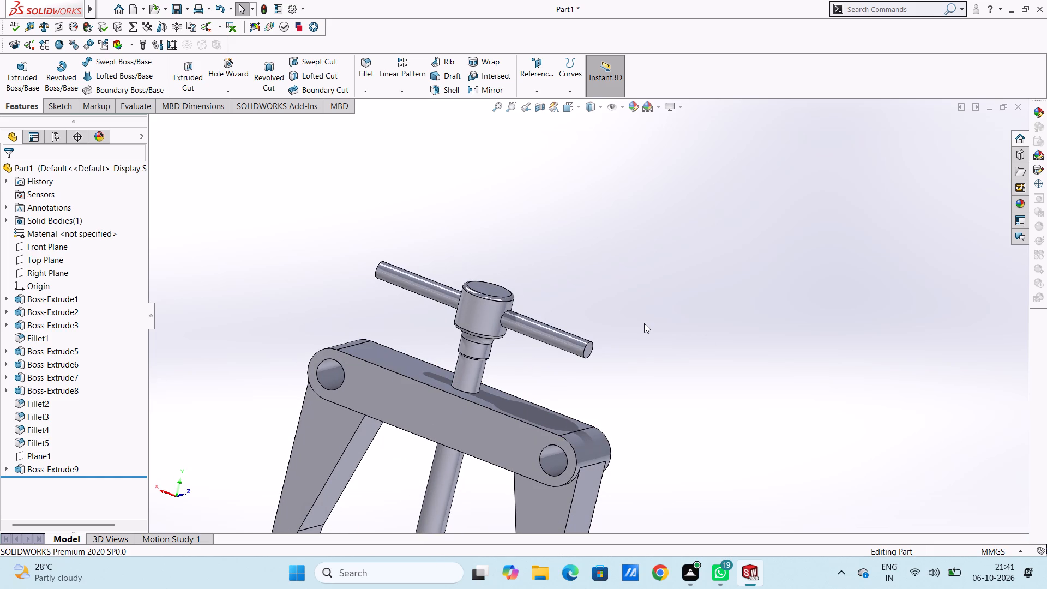
{"action": "key", "text": "ctrl+1"}
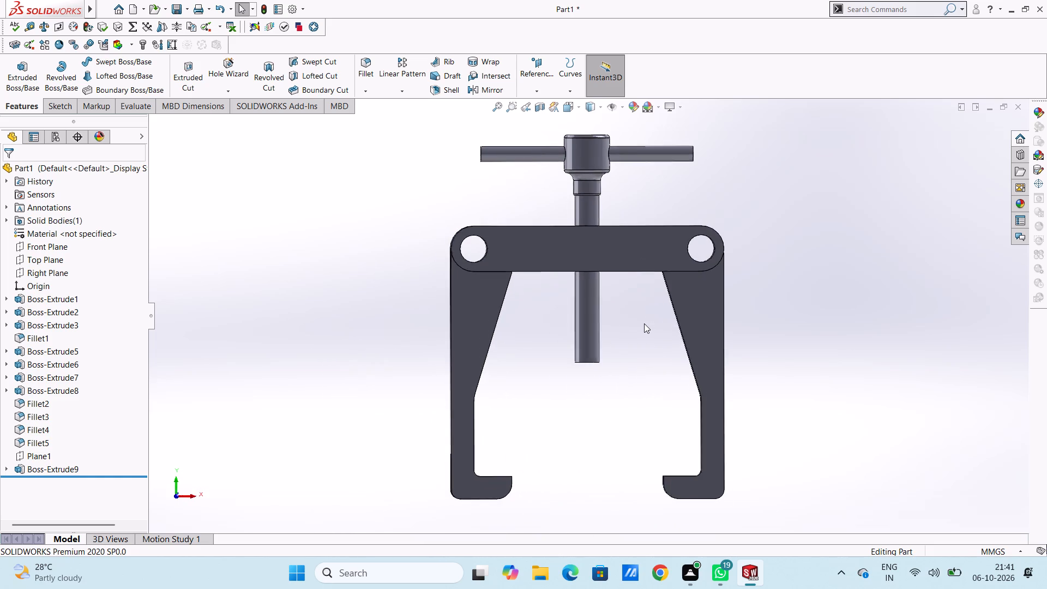
Sketch a circle about 10 mm in diameter on the handle bar's -X end face, concentric with the bar.
{"action": "key", "text": "ctrl+3"}
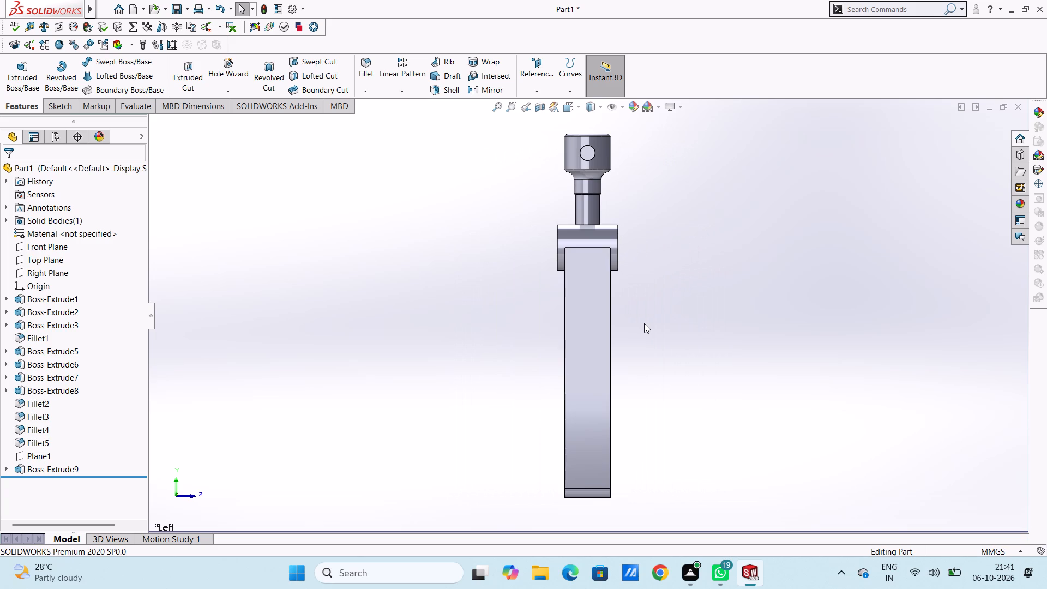
{"action": "scroll", "coordinate": [613, 130], "scroll_direction": "up", "scroll_amount": 2}
{"action": "scroll", "coordinate": [594, 187], "scroll_direction": "down", "scroll_amount": 4}
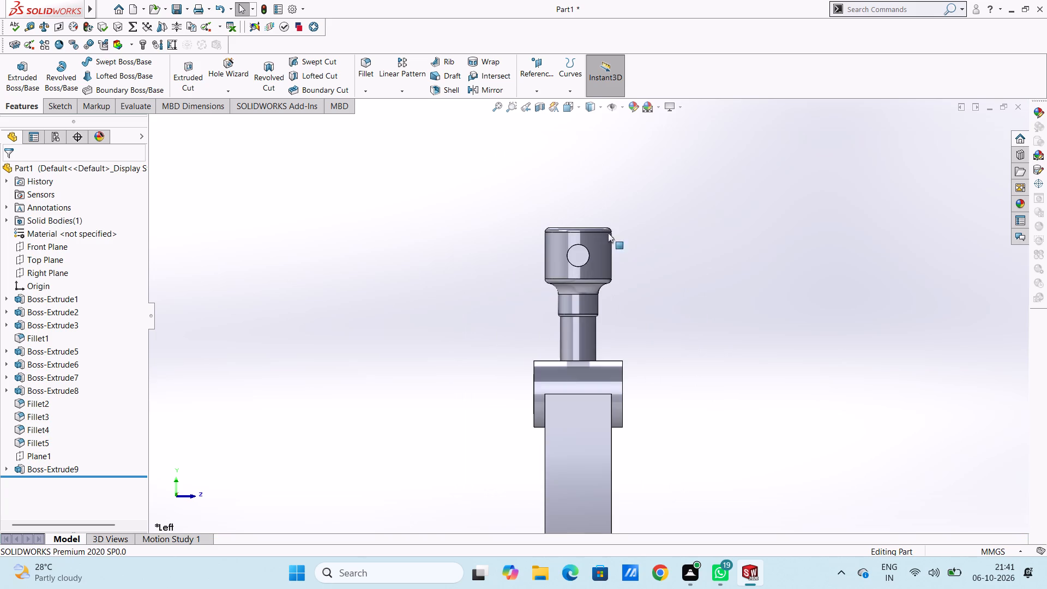
{"action": "scroll", "coordinate": [610, 238], "scroll_direction": "down", "scroll_amount": 2}
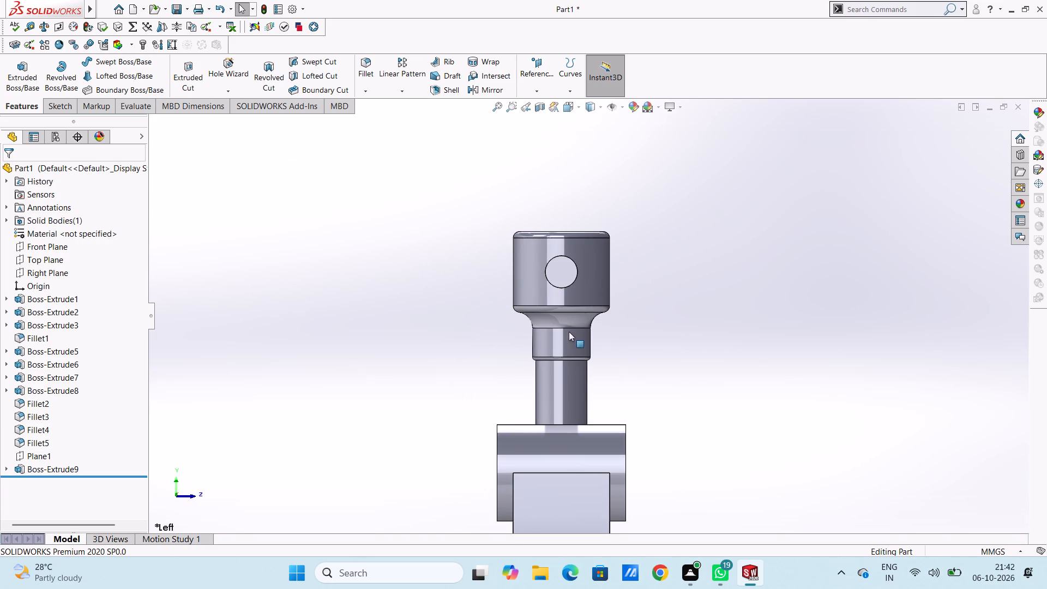
{"action": "left_click", "coordinate": [563, 273]}
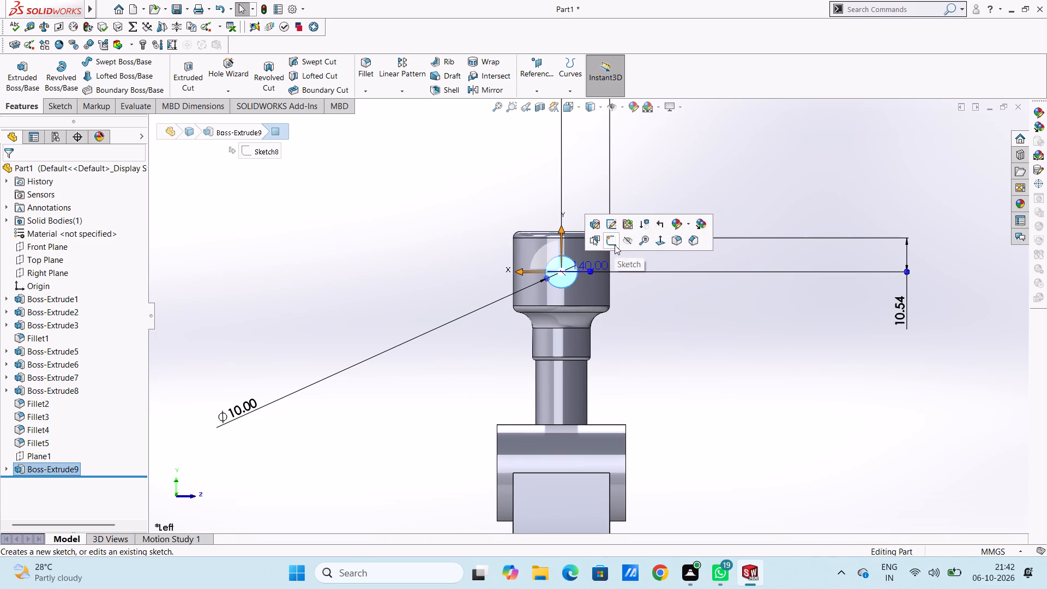
{"action": "left_click", "coordinate": [615, 244]}
{"action": "left_click", "coordinate": [341, 257]}
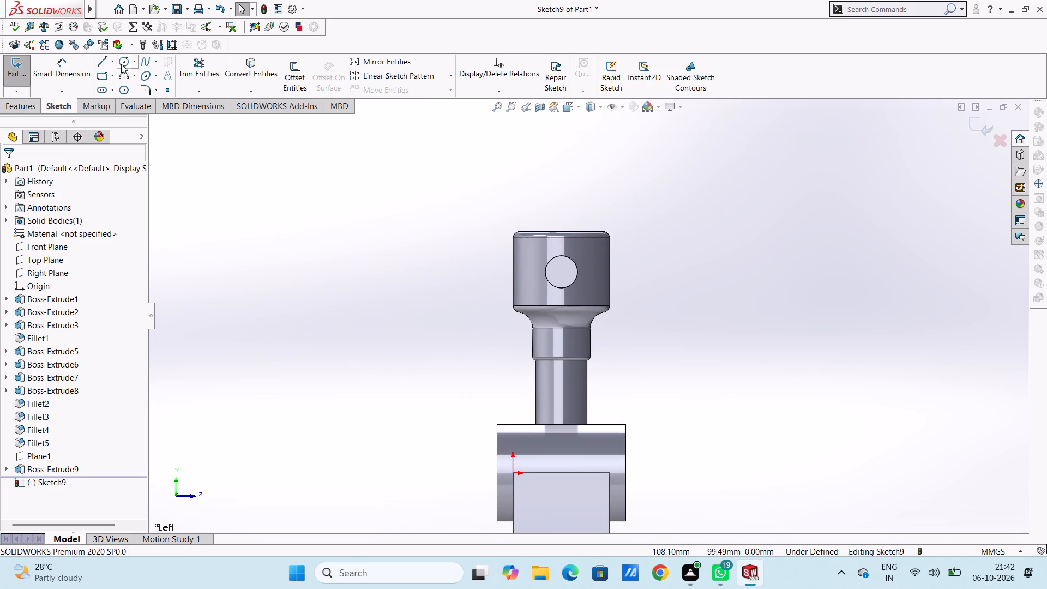
{"action": "left_click", "coordinate": [121, 63]}
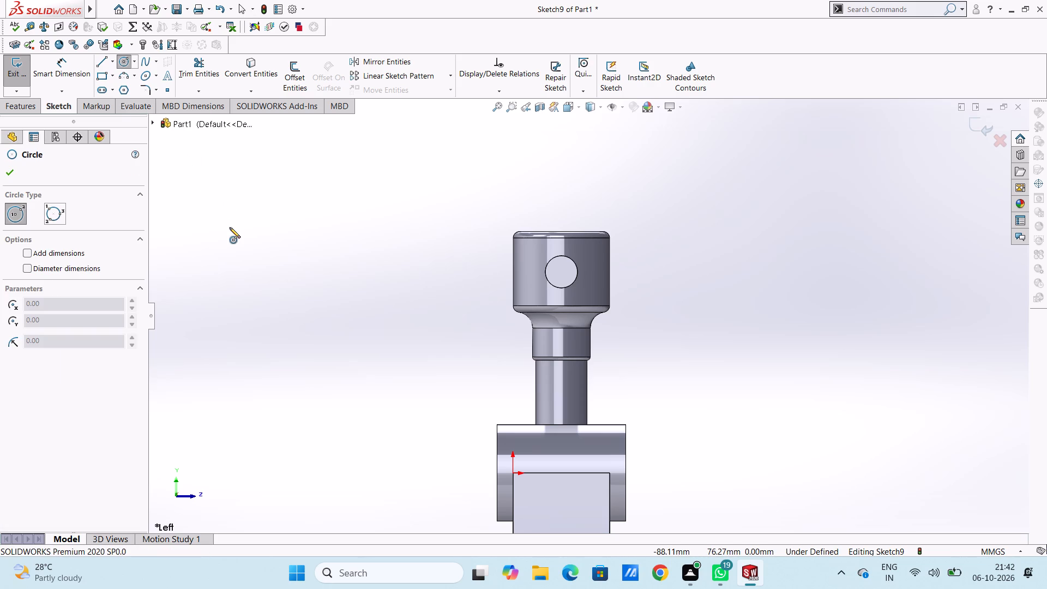
{"action": "left_click", "coordinate": [559, 271]}
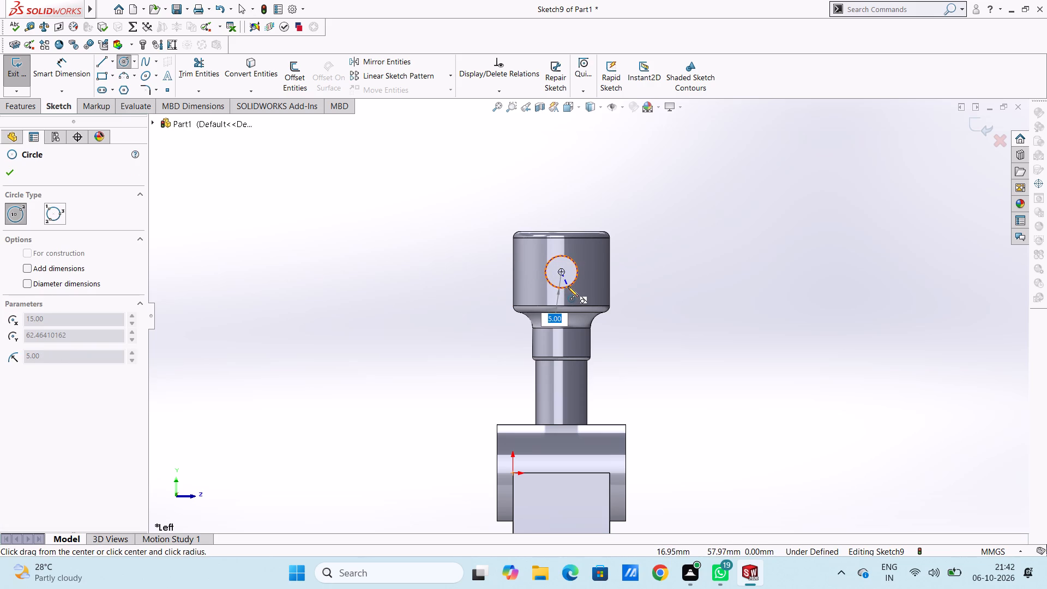
{"action": "left_click", "coordinate": [568, 286]}
{"action": "left_click", "coordinate": [4, 167]}
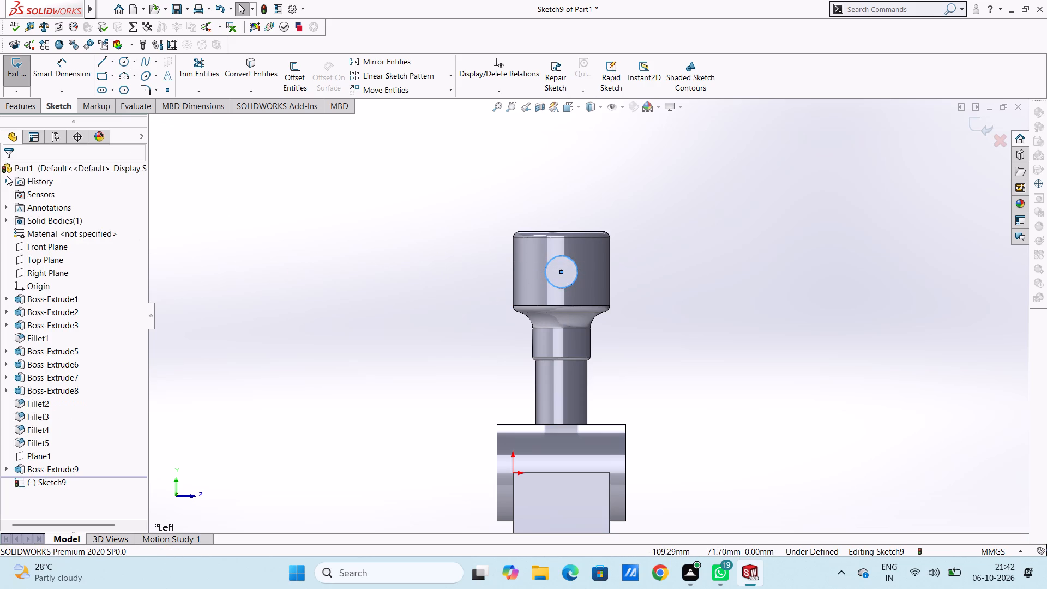
Dimension the circle on the handle bar's end face with a 10 mm diameter.
{"action": "left_click", "coordinate": [69, 58]}
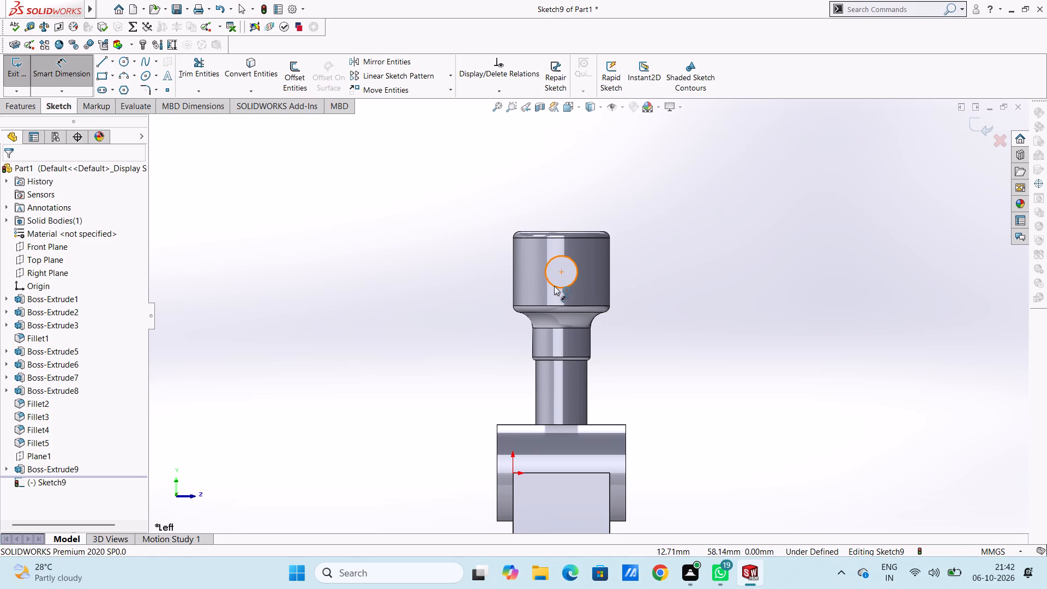
{"action": "left_click", "coordinate": [554, 286]}
{"action": "left_click", "coordinate": [335, 372]}
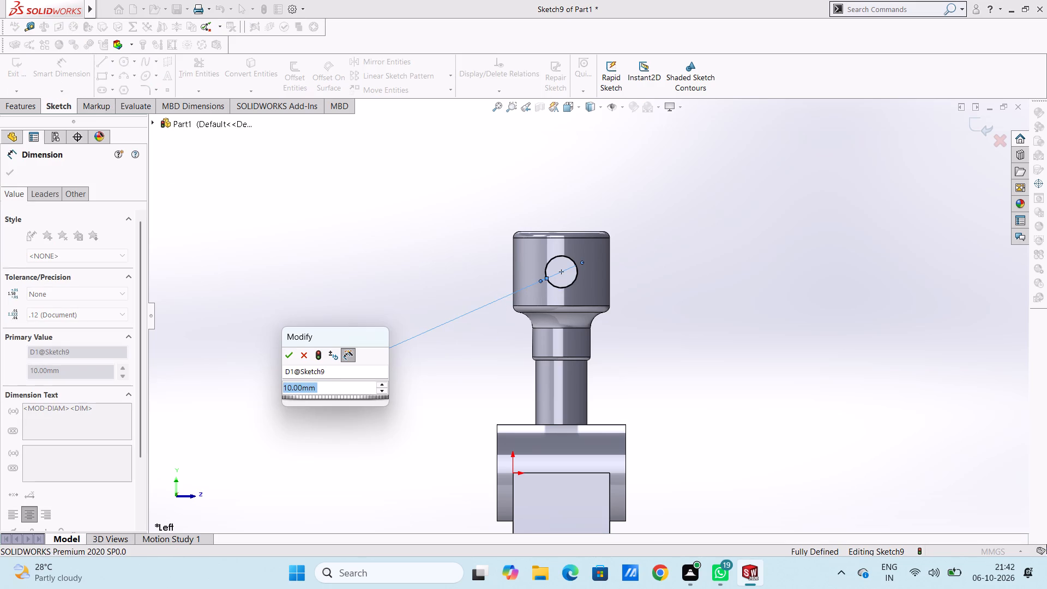
{"action": "left_click", "coordinate": [294, 360]}
{"action": "left_click", "coordinate": [377, 292]}
Extrude the 10 mm circle 6 mm outward from the handle bar's -X end, merged with the bar.
{"action": "middle_click_drag", "start_coordinate": [483, 219], "coordinate": [442, 266]}
{"action": "left_click", "coordinate": [60, 80]}
{"action": "left_click", "coordinate": [32, 105]}
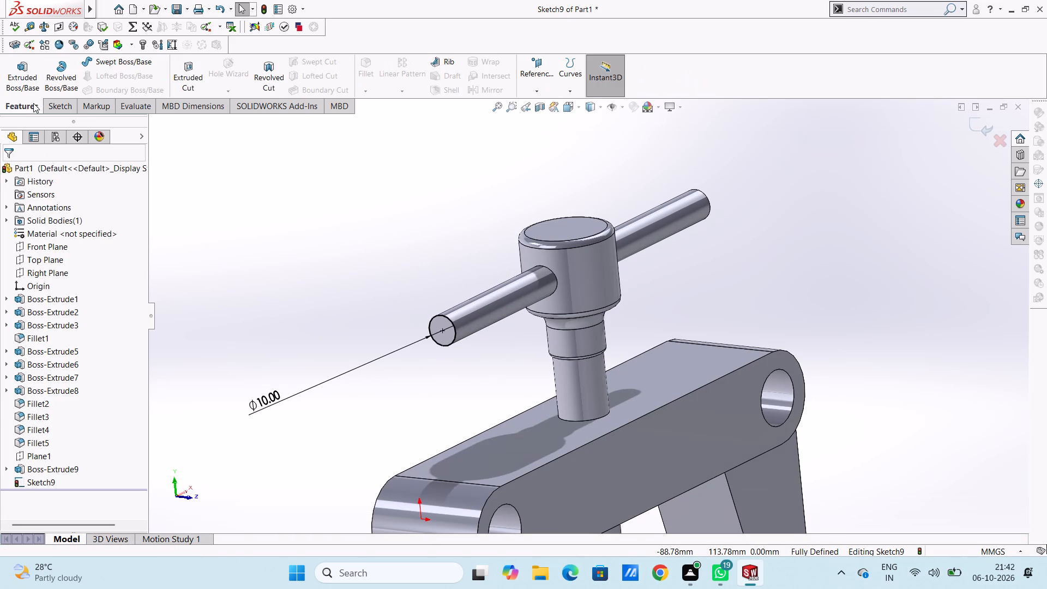
{"action": "left_click", "coordinate": [32, 77]}
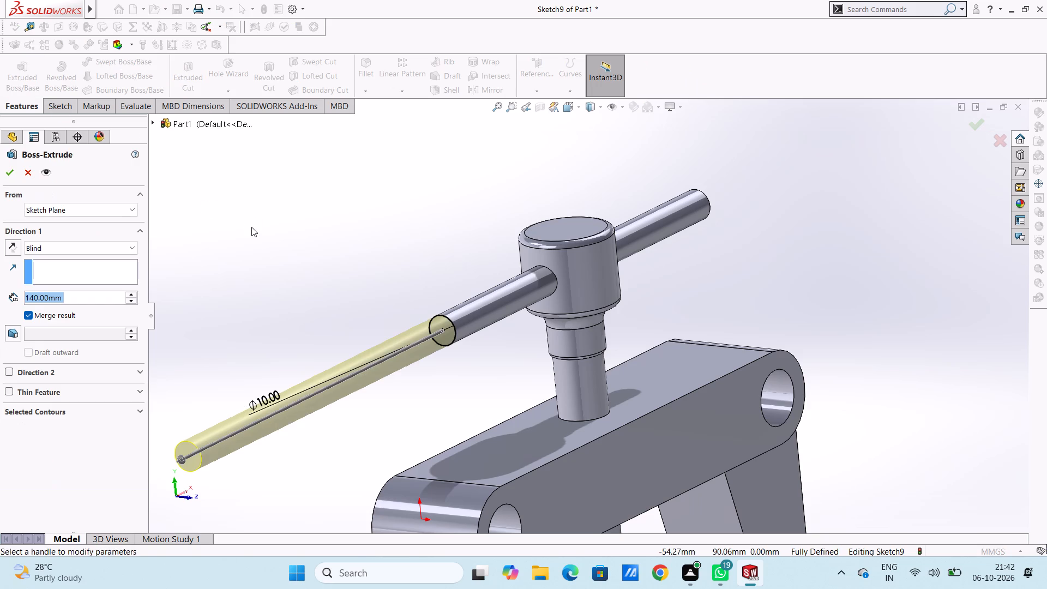
{"action": "key", "text": "5"}
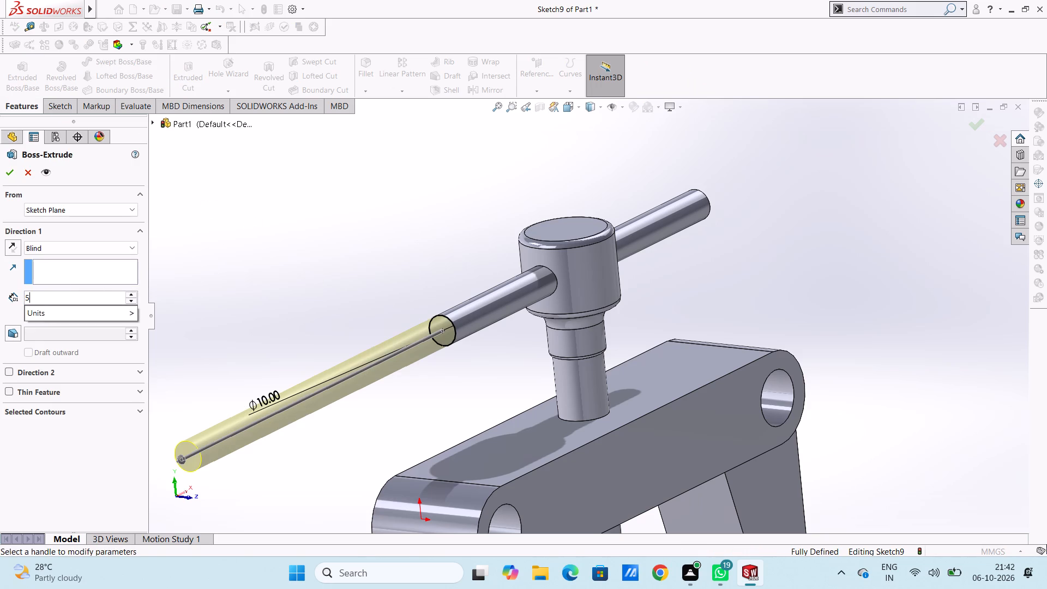
{"action": "key", "text": "Return"}
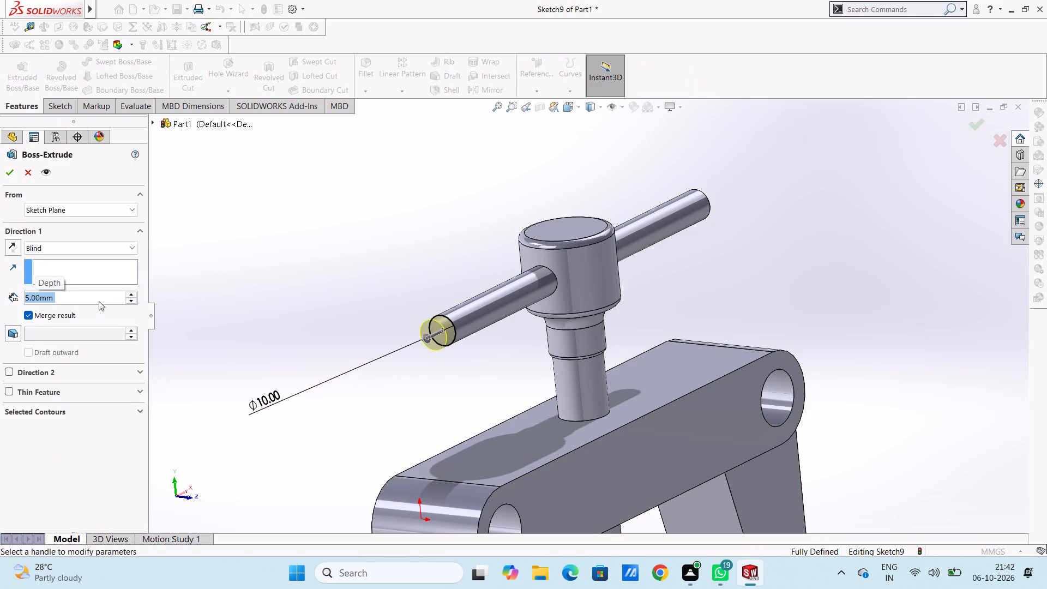
{"action": "key", "text": "6"}
{"action": "key", "text": "Return"}
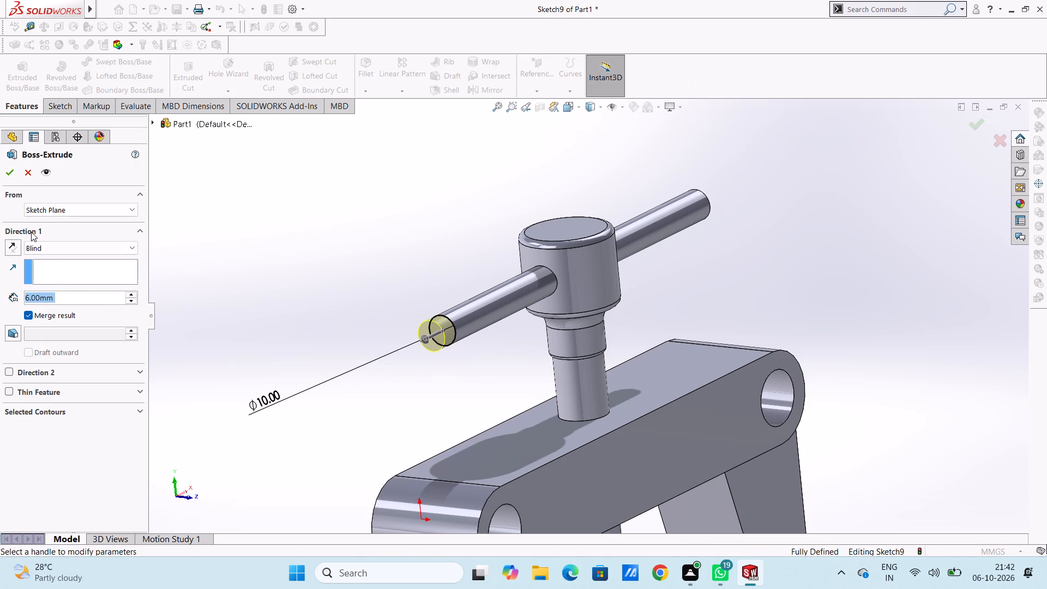
{"action": "left_click", "coordinate": [6, 169]}
{"action": "left_click", "coordinate": [263, 243]}
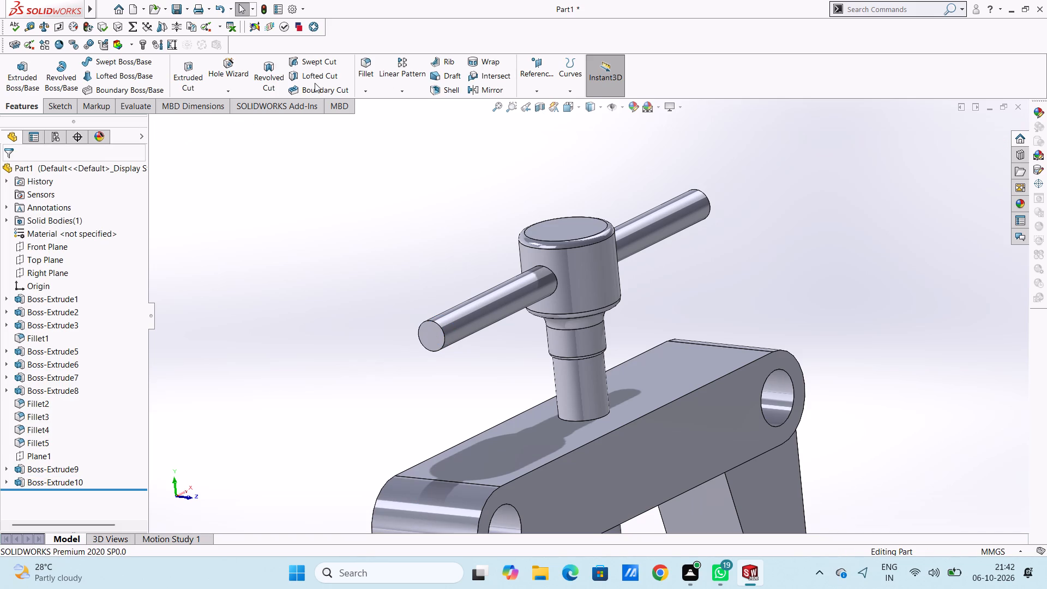
Fillet the outer circular edge of the handle bar's -X end with a 3 mm radius.
{"action": "left_click", "coordinate": [364, 63]}
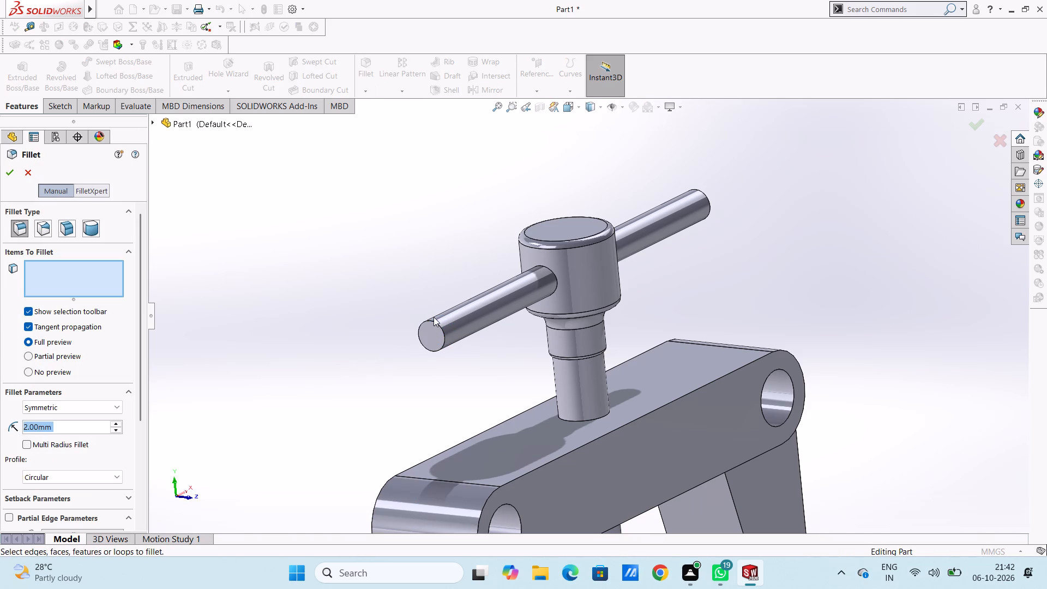
{"action": "left_click", "coordinate": [434, 323]}
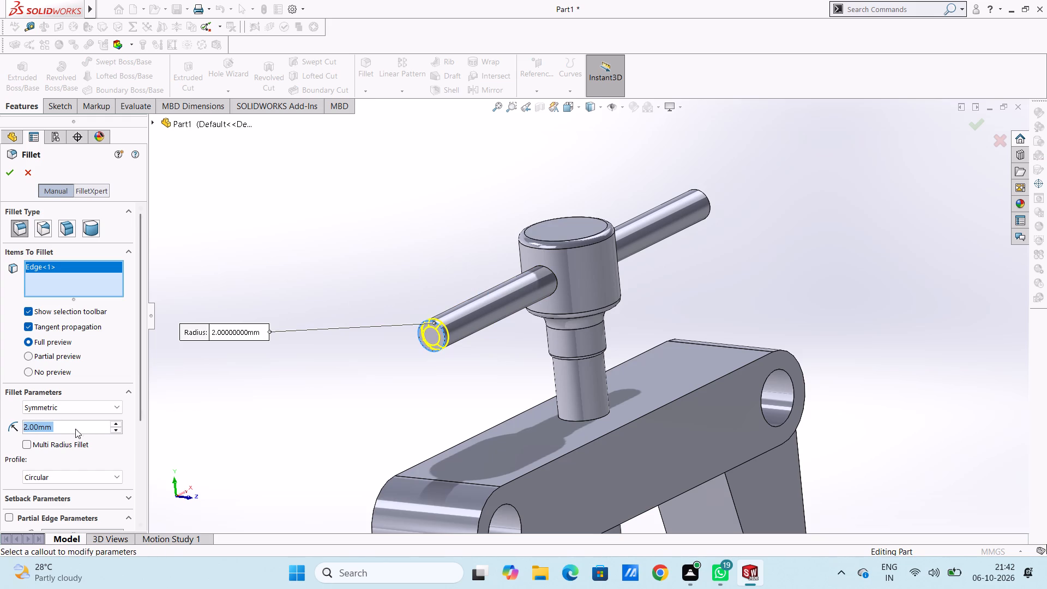
{"action": "key", "text": "5"}
{"action": "key", "text": "Return"}
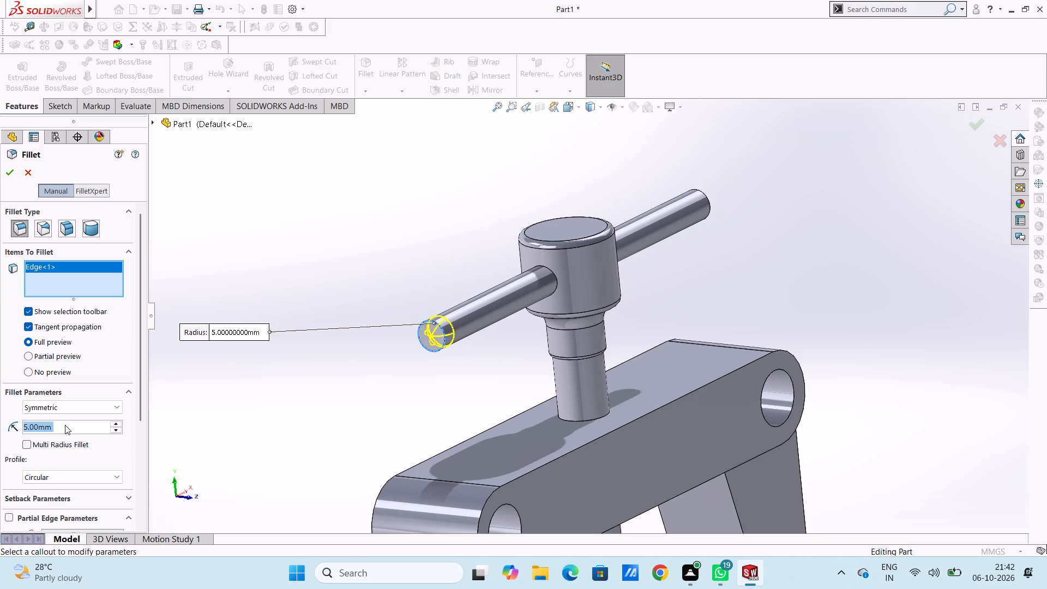
{"action": "key", "text": "1"}
{"action": "key", "text": "Return"}
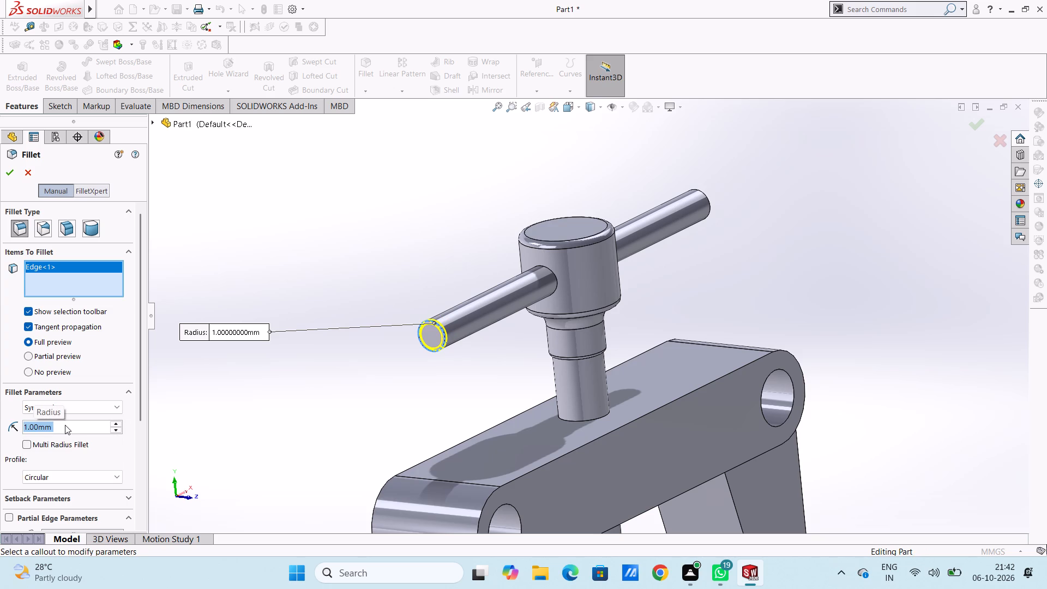
{"action": "key", "text": "2"}
{"action": "key", "text": "Return"}
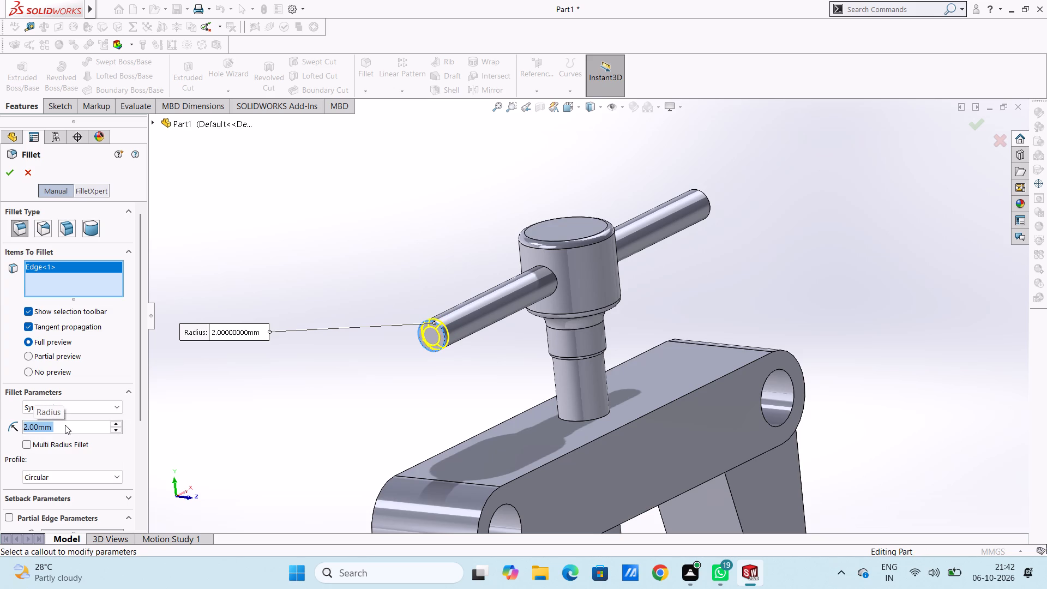
{"action": "key", "text": "3"}
{"action": "key", "text": "Return"}
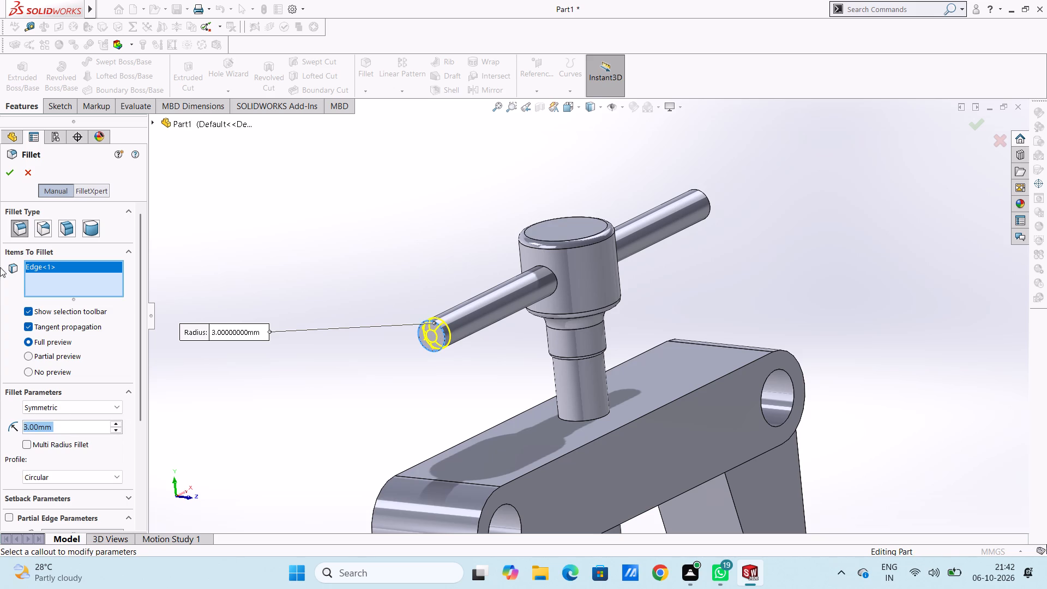
{"action": "left_click", "coordinate": [13, 173]}
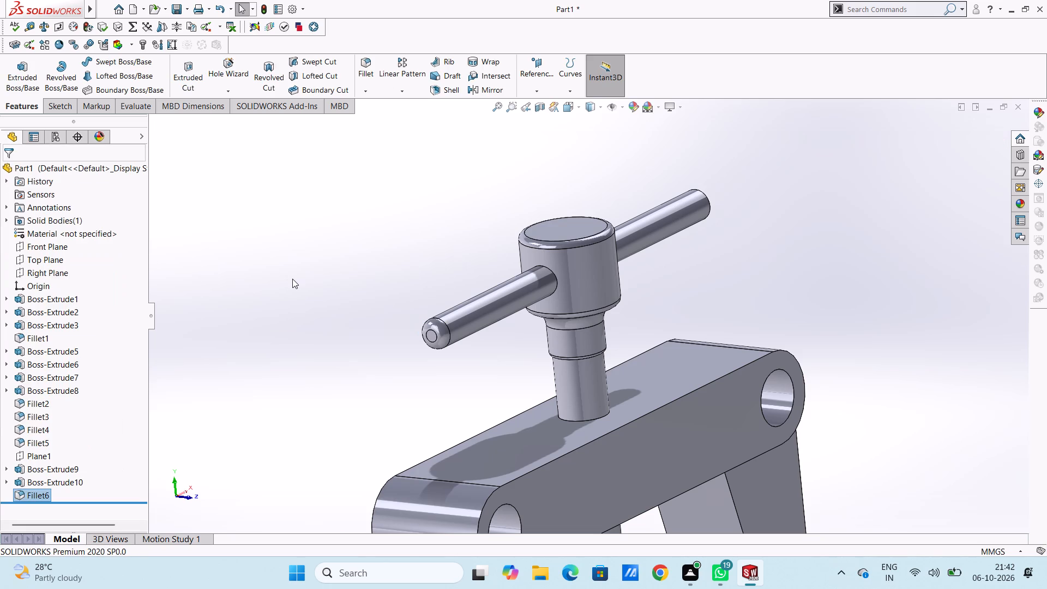
Sketch a circle about 10 mm in diameter on the handle bar's +X end face, concentric with the bar.
{"action": "middle_click_drag", "start_coordinate": [299, 282], "coordinate": [442, 327]}
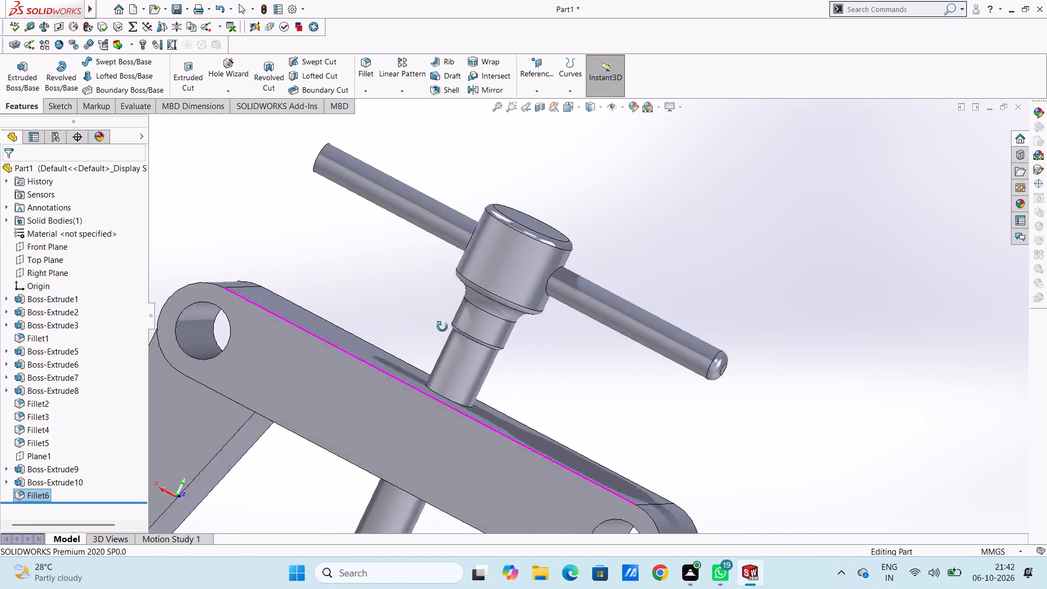
{"action": "middle_click_drag", "start_coordinate": [442, 327], "coordinate": [448, 327]}
{"action": "key", "text": "ctrl+4"}
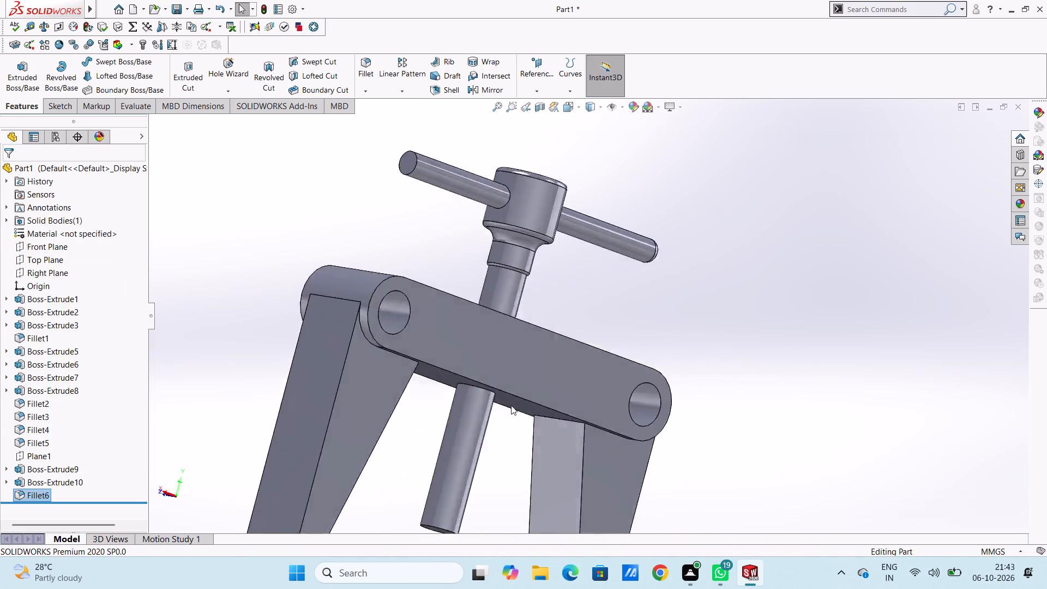
{"action": "scroll", "coordinate": [803, 270], "scroll_direction": "up", "scroll_amount": 1}
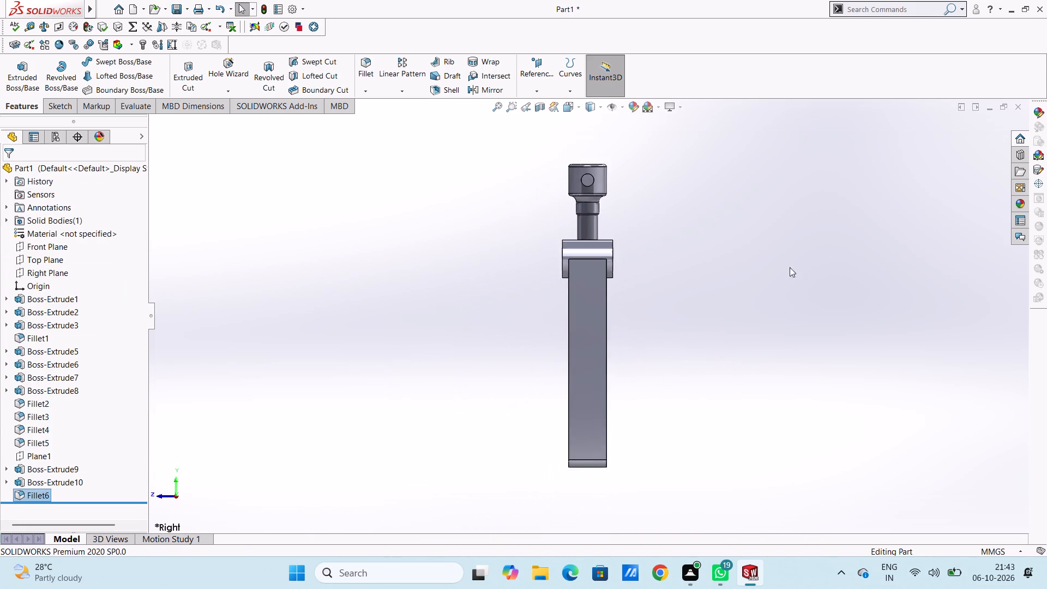
{"action": "scroll", "coordinate": [790, 267], "scroll_direction": "up", "scroll_amount": 1}
{"action": "scroll", "coordinate": [594, 188], "scroll_direction": "down", "scroll_amount": 3}
{"action": "scroll", "coordinate": [592, 235], "scroll_direction": "down", "scroll_amount": 4}
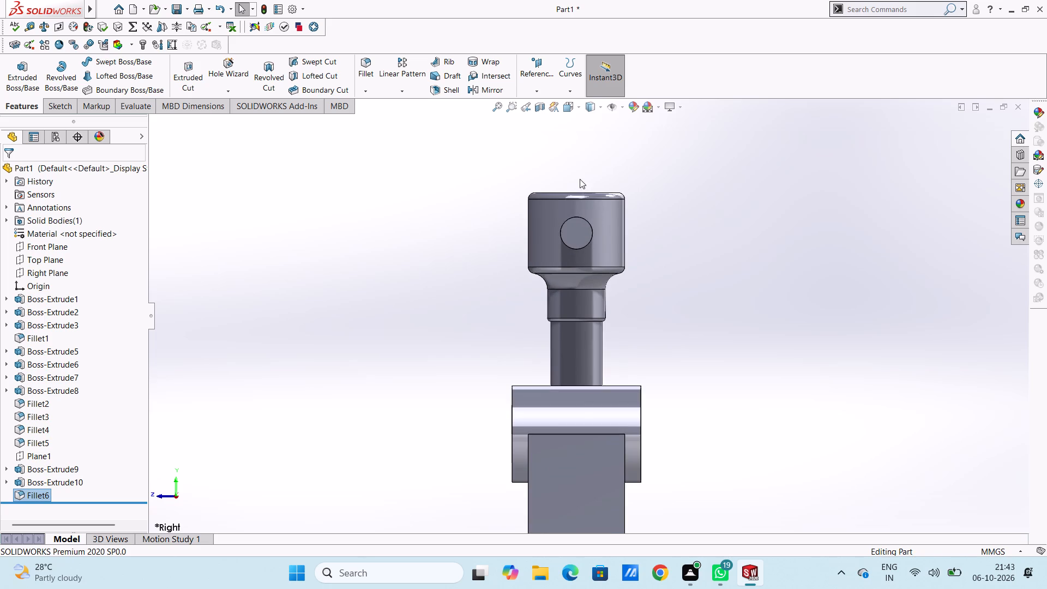
{"action": "scroll", "coordinate": [580, 179], "scroll_direction": "down", "scroll_amount": 2}
{"action": "left_click", "coordinate": [568, 263]}
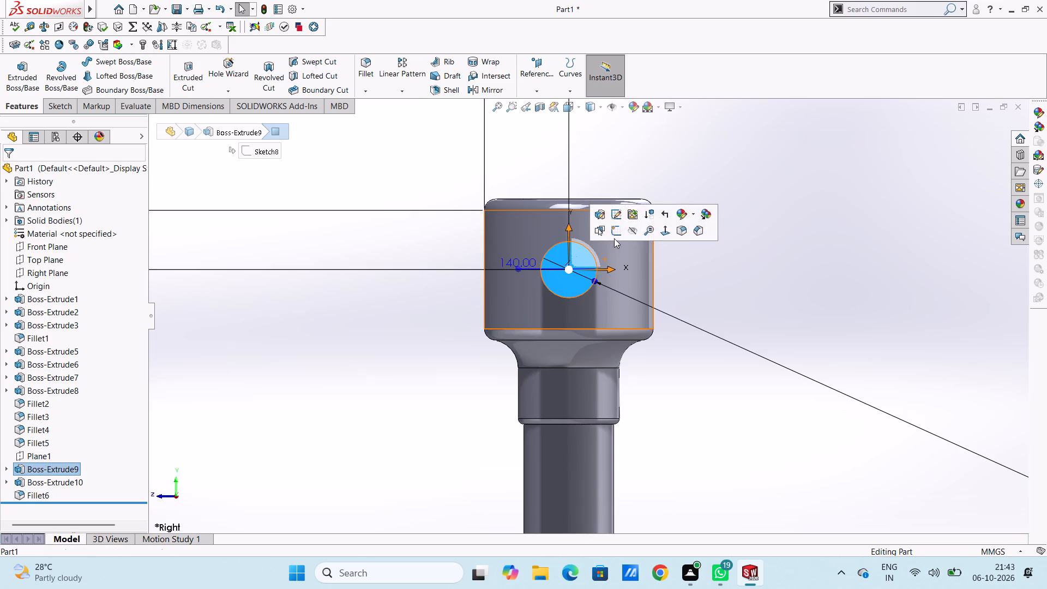
{"action": "left_click", "coordinate": [615, 233]}
{"action": "left_click", "coordinate": [404, 342]}
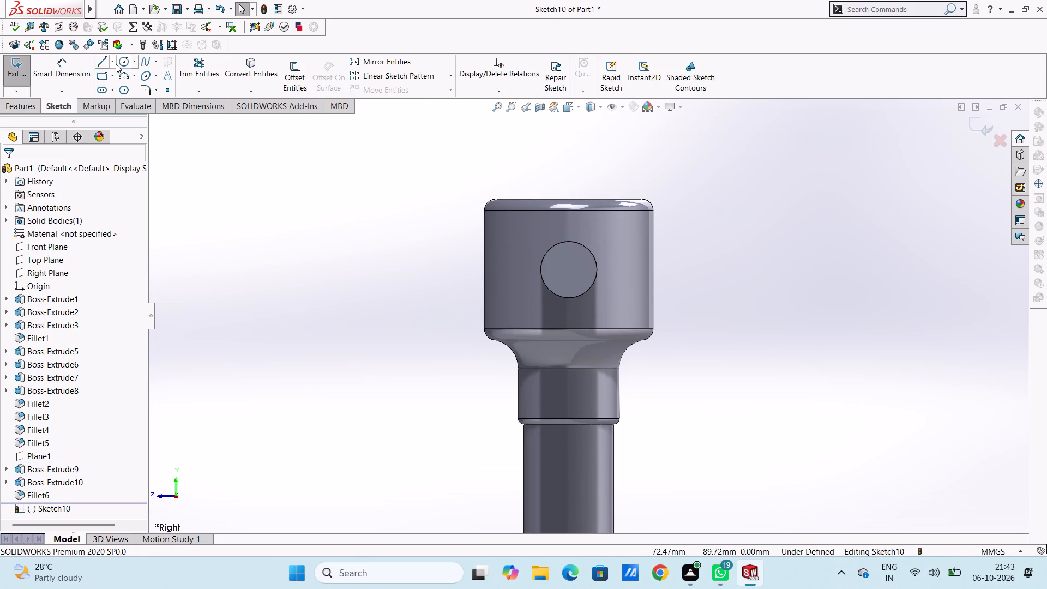
{"action": "left_click", "coordinate": [123, 64]}
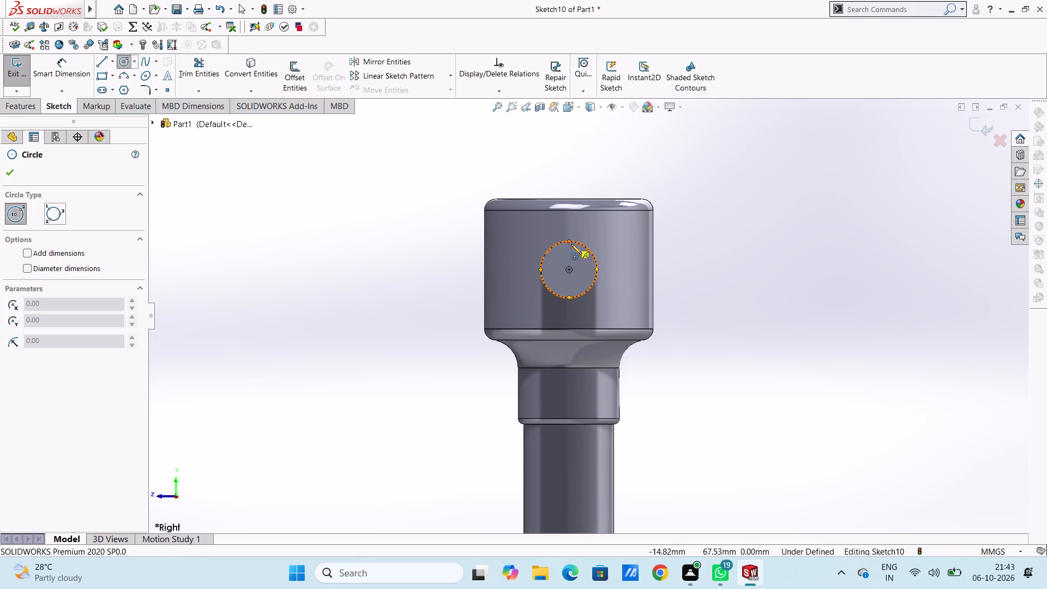
{"action": "left_click", "coordinate": [569, 269]}
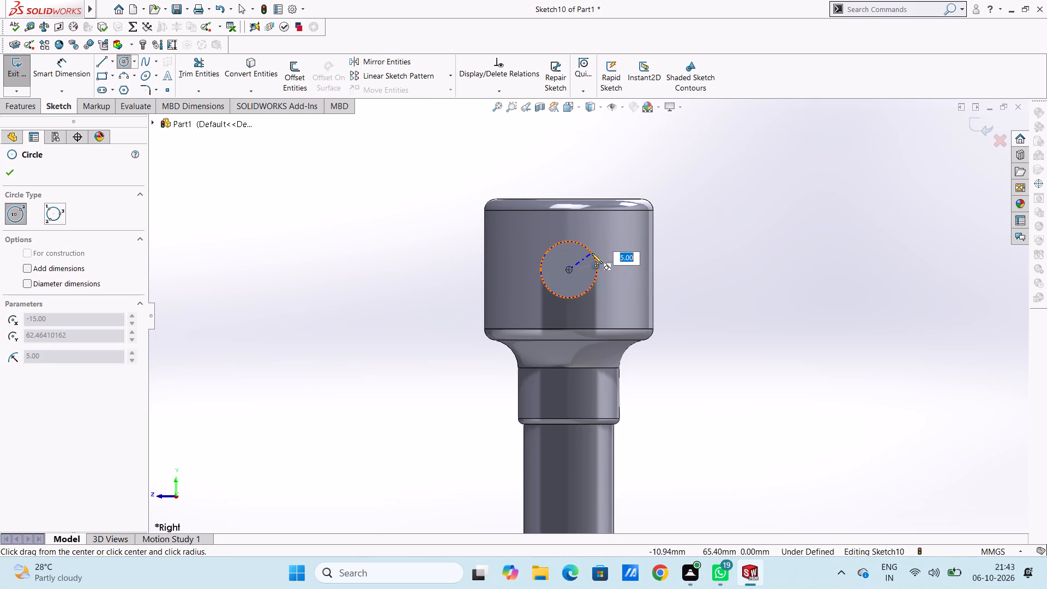
{"action": "left_click", "coordinate": [592, 253]}
{"action": "left_click", "coordinate": [10, 179]}
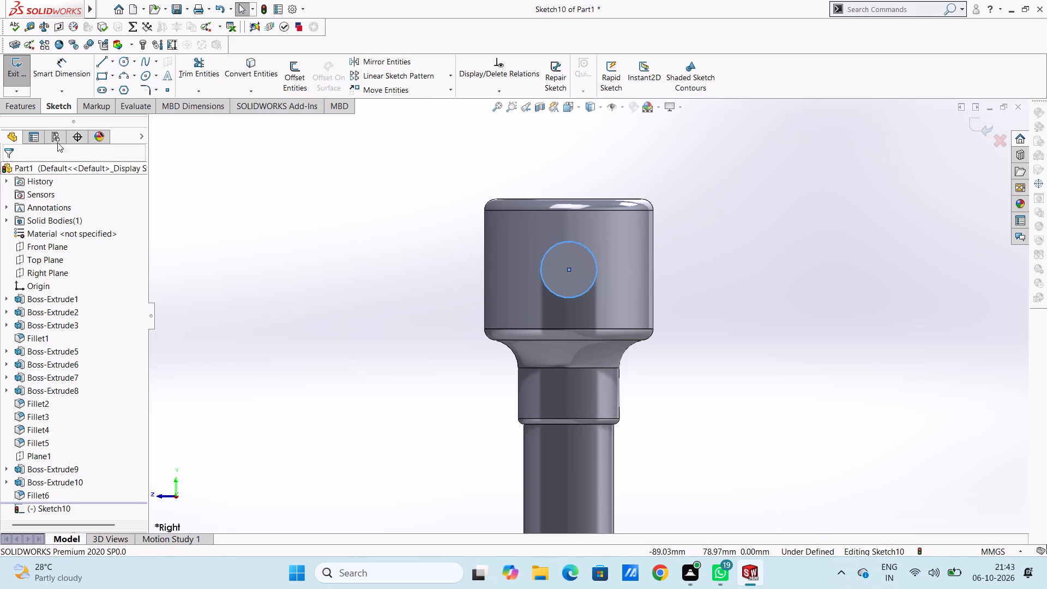
Dimension the circle on the handle bar's +X end face with a 10 mm diameter.
{"action": "left_click", "coordinate": [77, 71]}
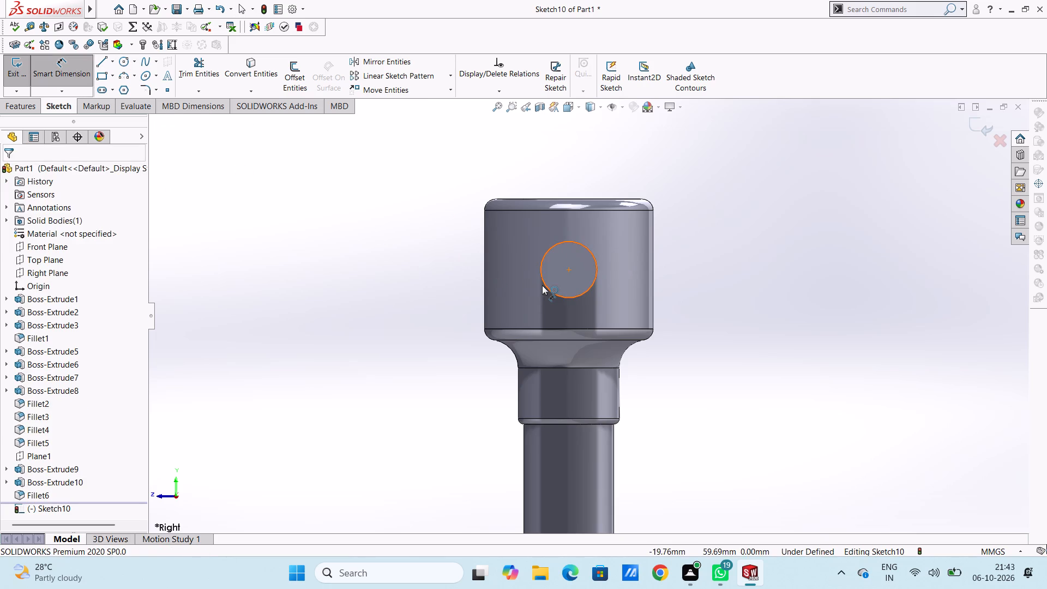
{"action": "left_click", "coordinate": [542, 285]}
{"action": "left_click", "coordinate": [333, 373]}
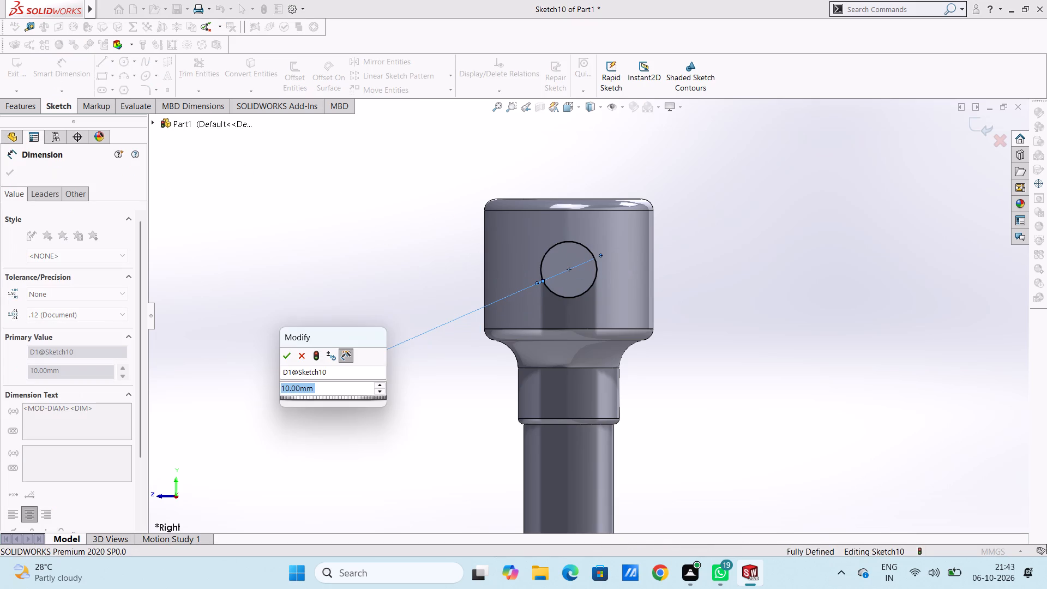
{"action": "left_click", "coordinate": [288, 354]}
{"action": "left_click", "coordinate": [290, 317]}
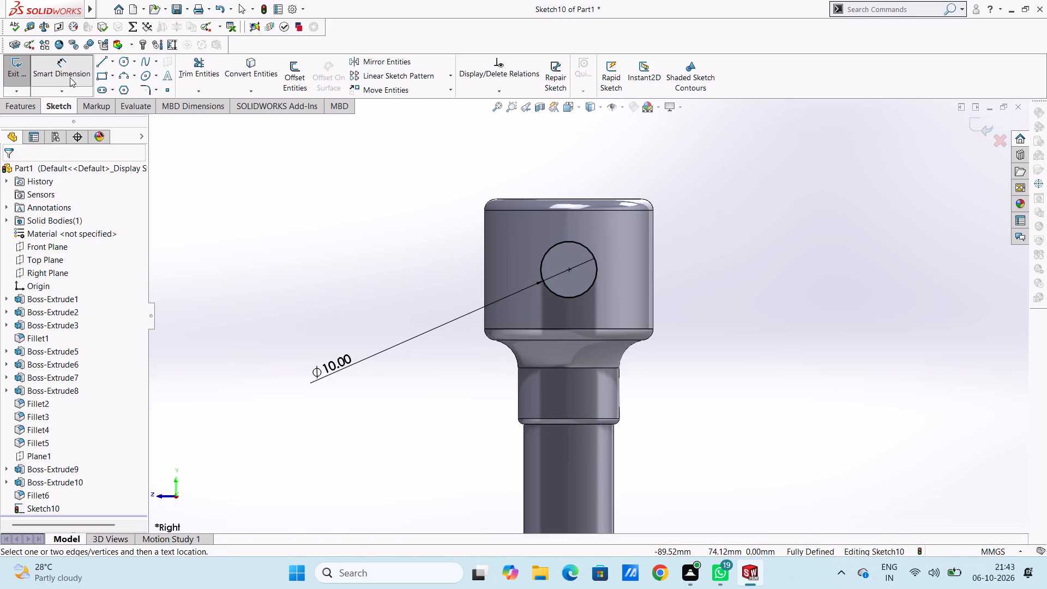
{"action": "left_click", "coordinate": [69, 72]}
Extrude the circle 6 mm outward from the handle bar's +X end, merged with the bar.
{"action": "left_click", "coordinate": [4, 107]}
{"action": "left_click", "coordinate": [12, 74]}
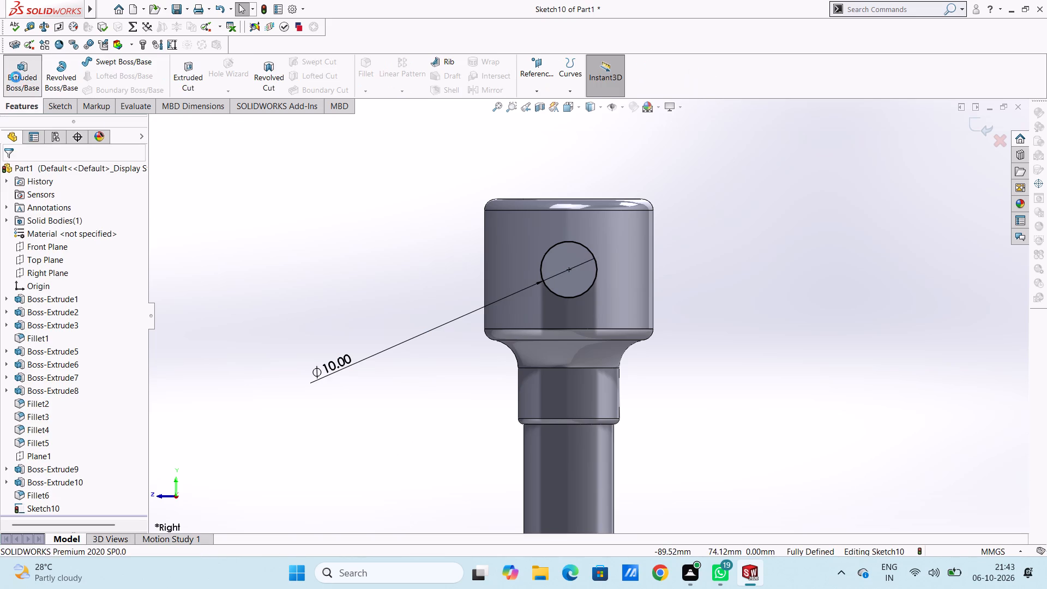
{"action": "middle_click_drag", "start_coordinate": [380, 242], "coordinate": [348, 279]}
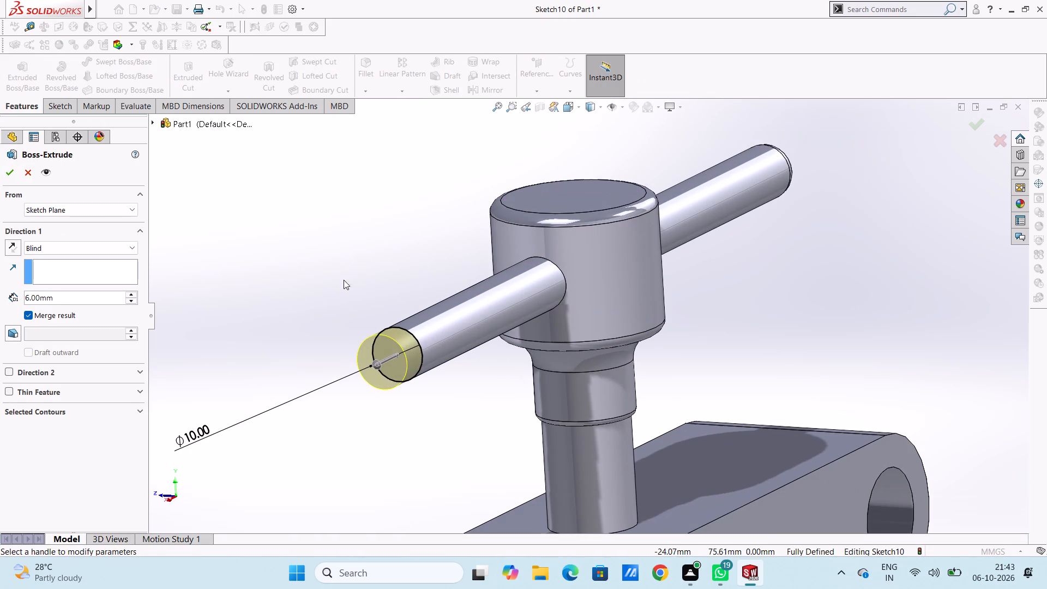
{"action": "left_click", "coordinate": [9, 175]}
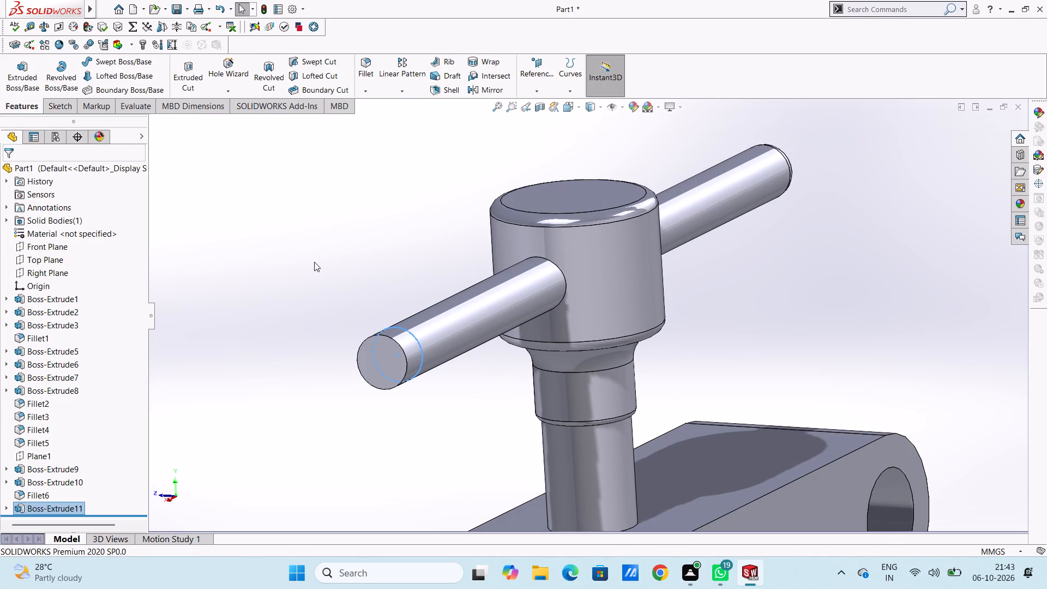
{"action": "left_click", "coordinate": [297, 226]}
Fillet the outer circular edge of the handle bar's +X end with a 3 mm radius.
{"action": "left_click", "coordinate": [361, 67]}
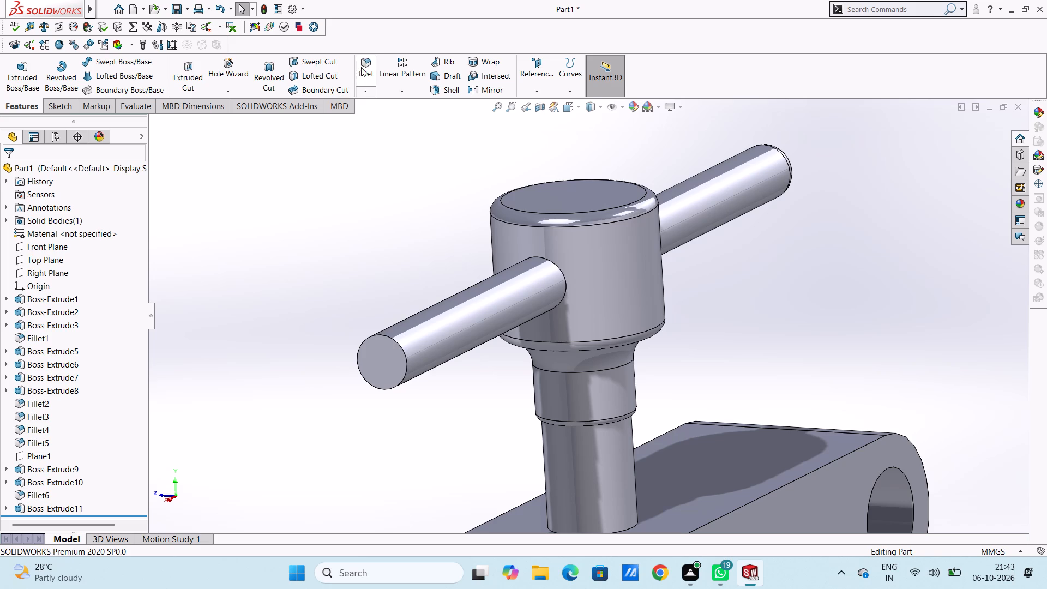
{"action": "left_click", "coordinate": [382, 334]}
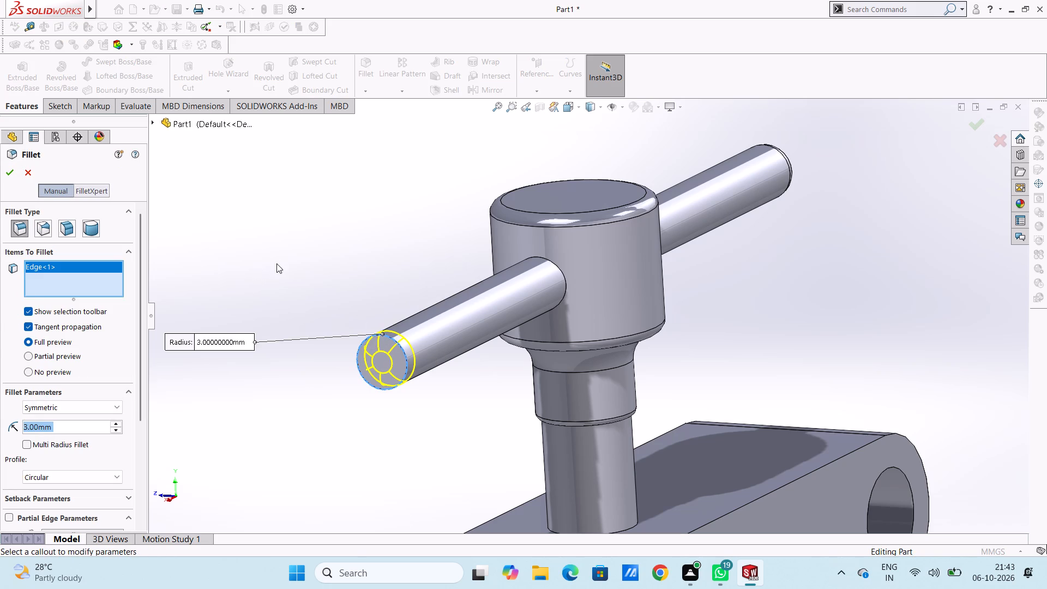
{"action": "left_click", "coordinate": [10, 173]}
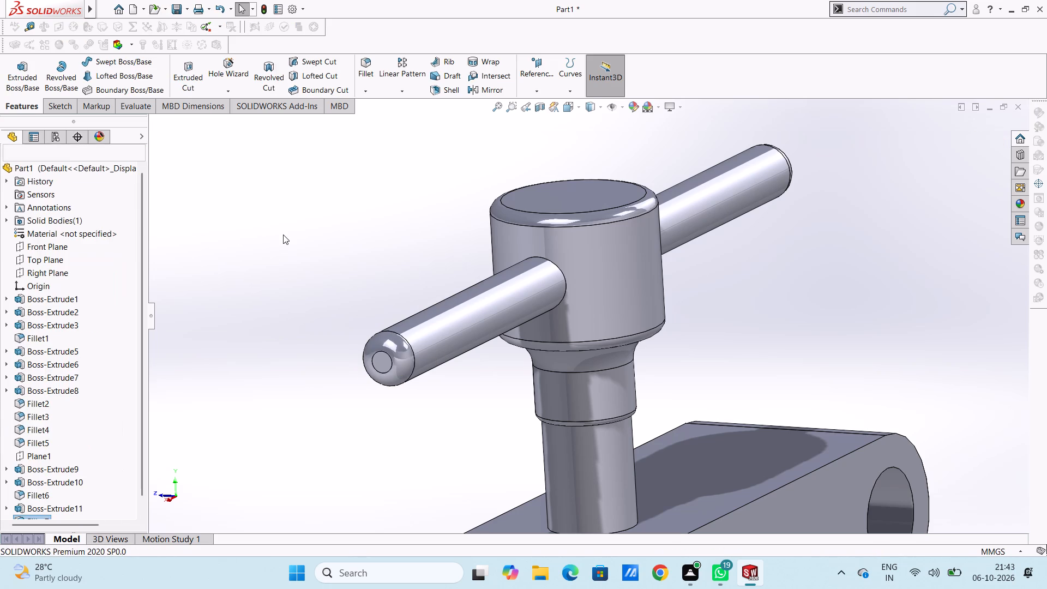
{"action": "left_click", "coordinate": [283, 235]}
Examine the rounded handle bar ends and the whole puller from several angles, including the isometric view.
{"action": "scroll", "coordinate": [296, 247], "scroll_direction": "up", "scroll_amount": 4}
{"action": "middle_click_drag", "start_coordinate": [358, 250], "coordinate": [302, 318]}
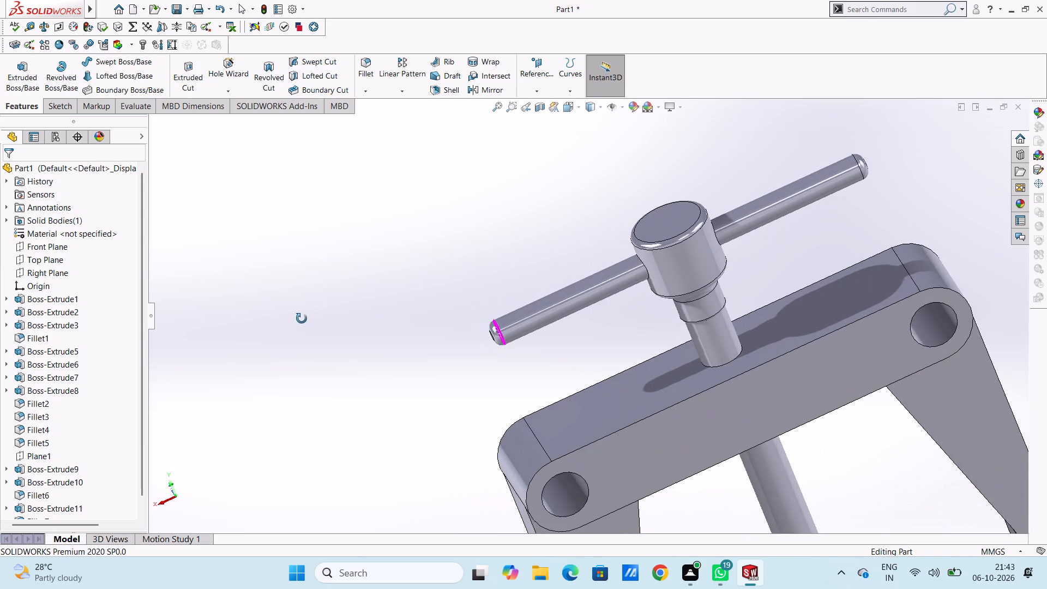
{"action": "middle_click_drag", "start_coordinate": [302, 318], "coordinate": [302, 324]}
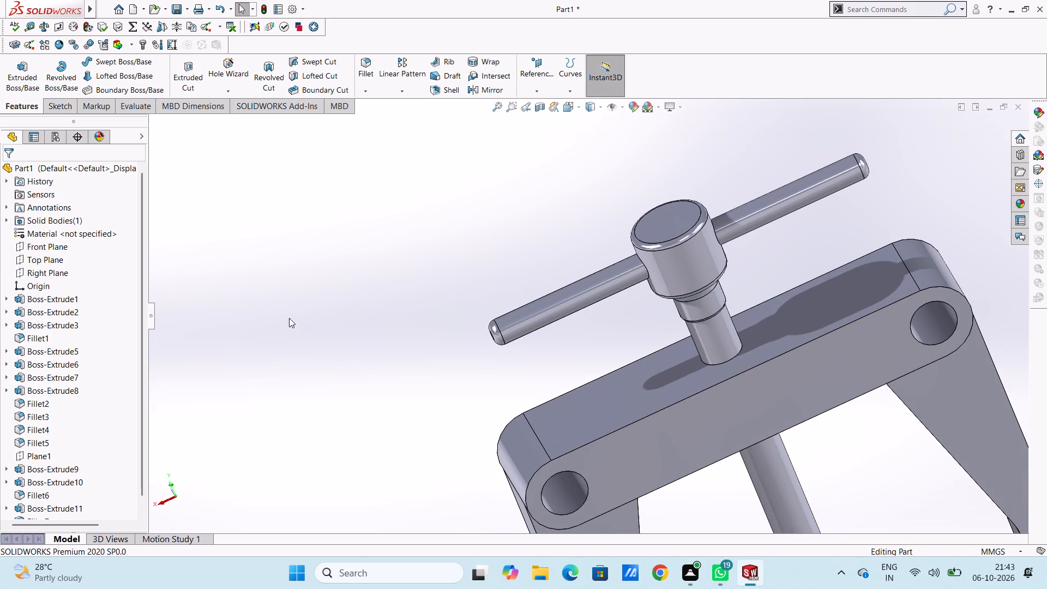
{"action": "scroll", "coordinate": [274, 299], "scroll_direction": "up", "scroll_amount": 2}
{"action": "middle_click_drag", "start_coordinate": [285, 305], "coordinate": [365, 321]}
{"action": "key", "text": "ctrl+7"}
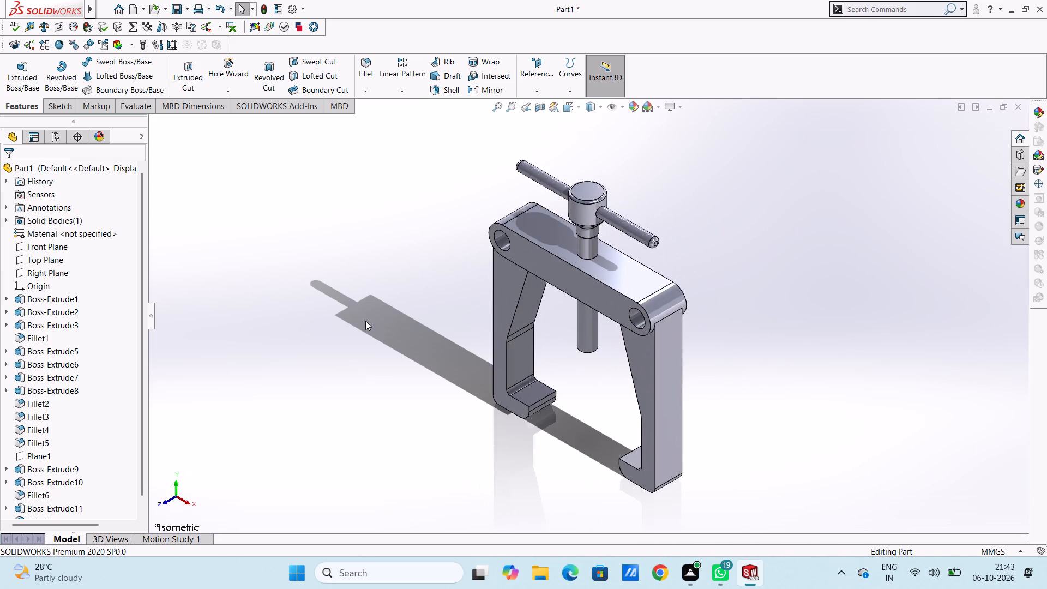
{"action": "middle_click_drag", "start_coordinate": [353, 281], "coordinate": [377, 283]}
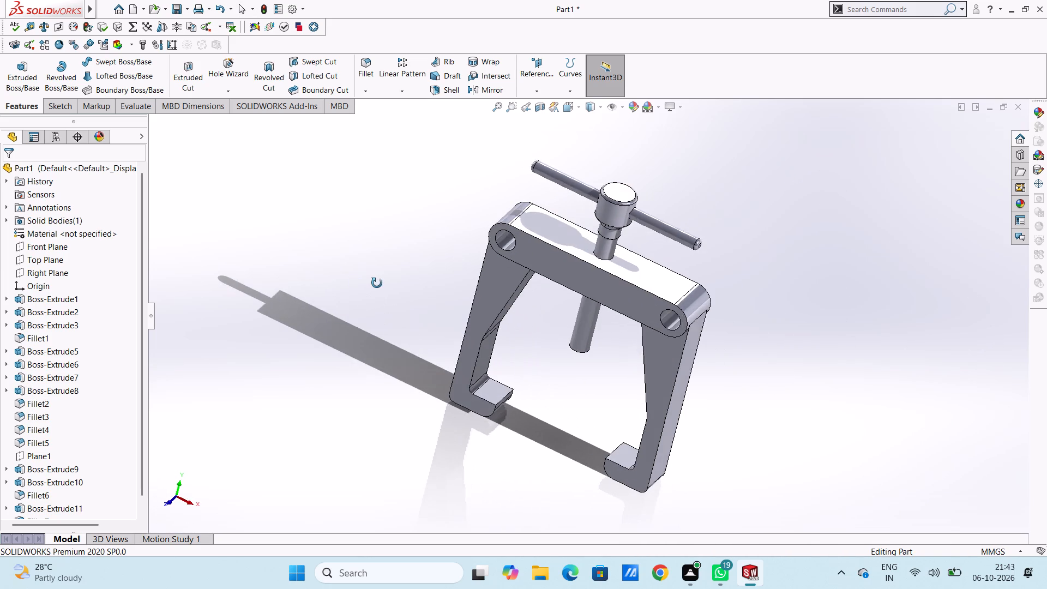
Sketch two circles, about 12.7 mm and 11.9 mm in diameter, on the crossbar's front face, level with and either side of the origin.
{"action": "middle_click_drag", "start_coordinate": [377, 283], "coordinate": [367, 277]}
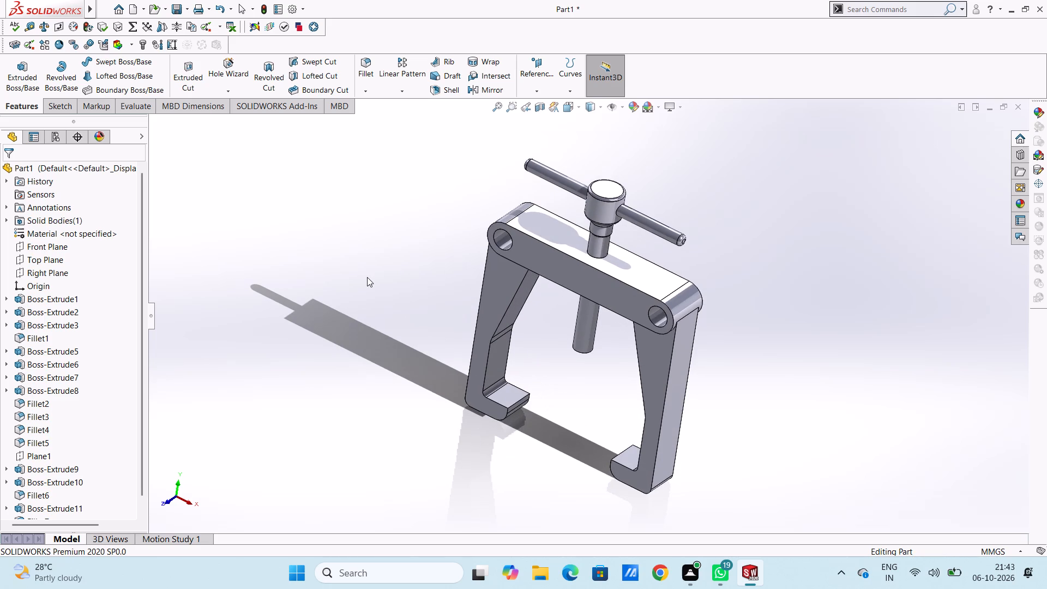
{"action": "key", "text": "ctrl+1"}
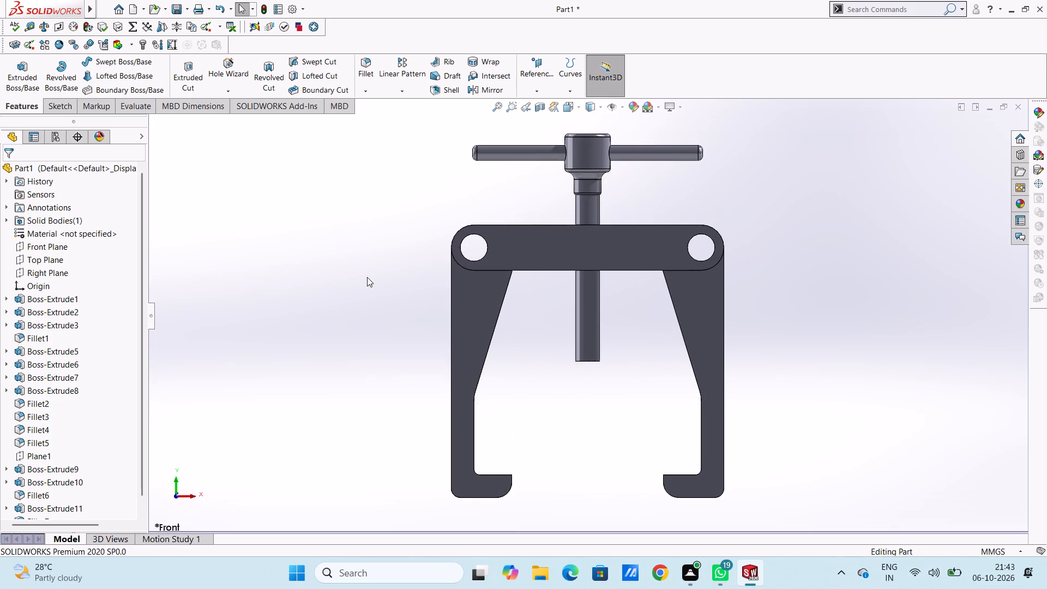
{"action": "scroll", "coordinate": [630, 267], "scroll_direction": "down", "scroll_amount": 2}
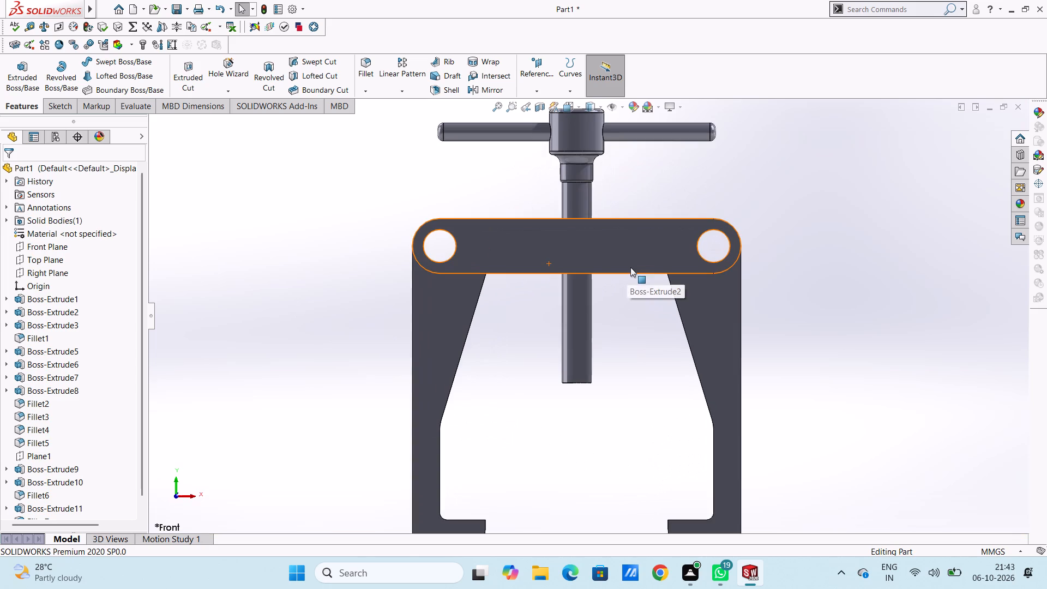
{"action": "left_click", "coordinate": [635, 250]}
{"action": "left_click", "coordinate": [682, 221]}
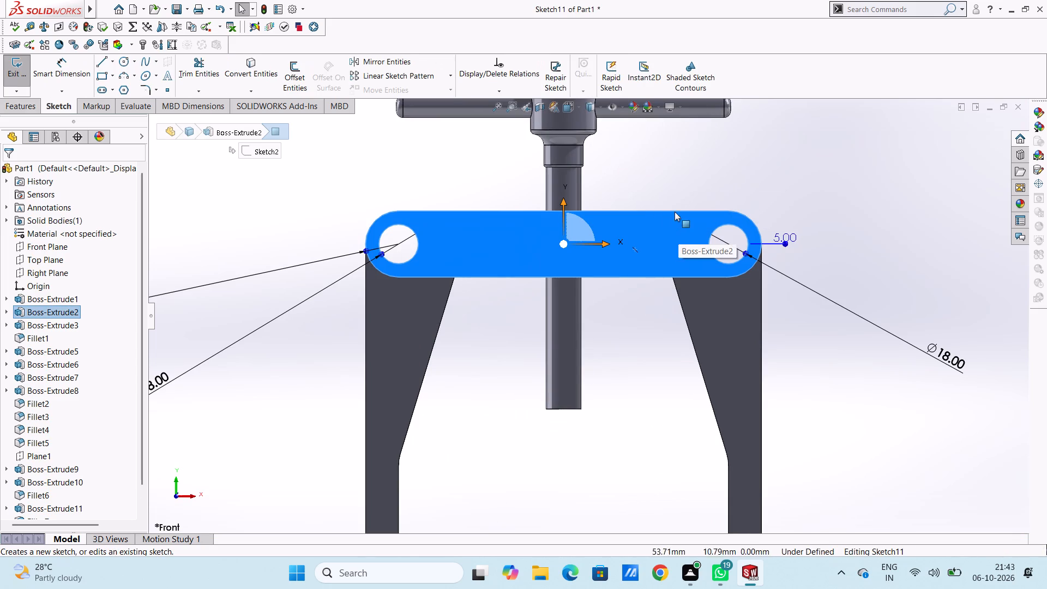
{"action": "left_click", "coordinate": [654, 177]}
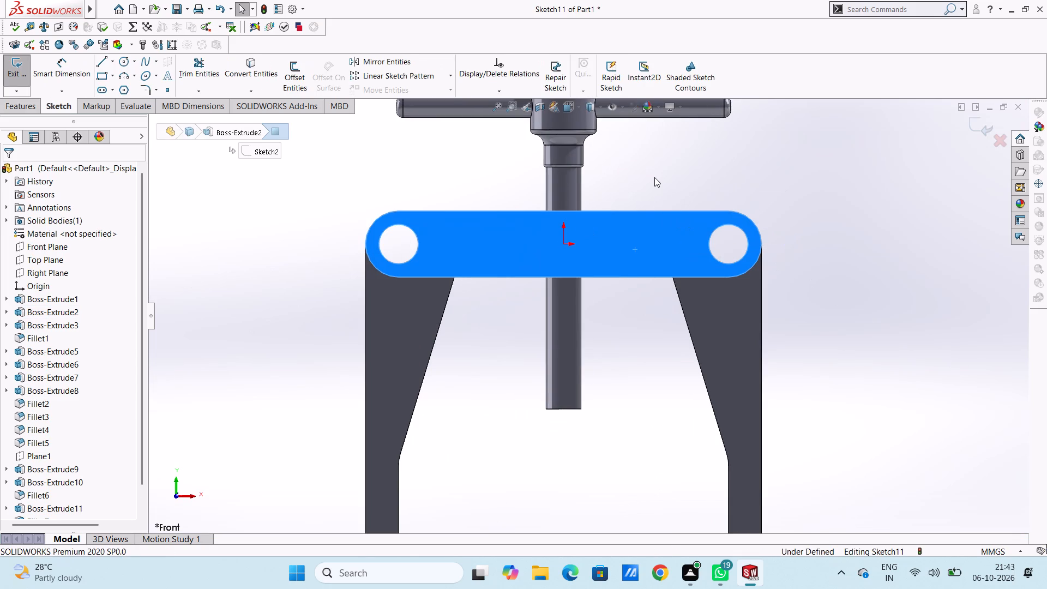
{"action": "left_click", "coordinate": [119, 64]}
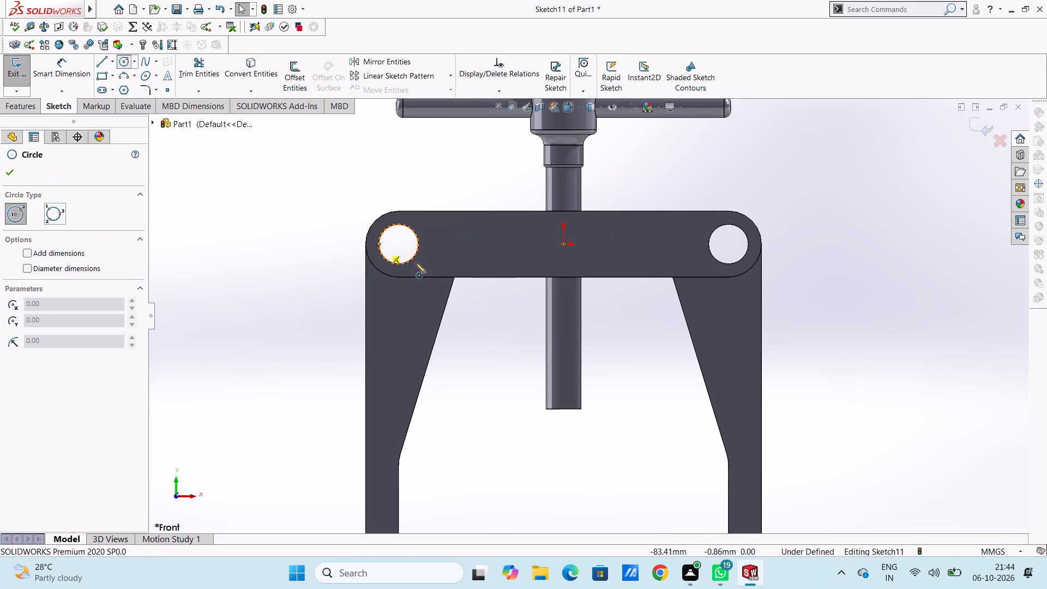
{"action": "left_click", "coordinate": [468, 244]}
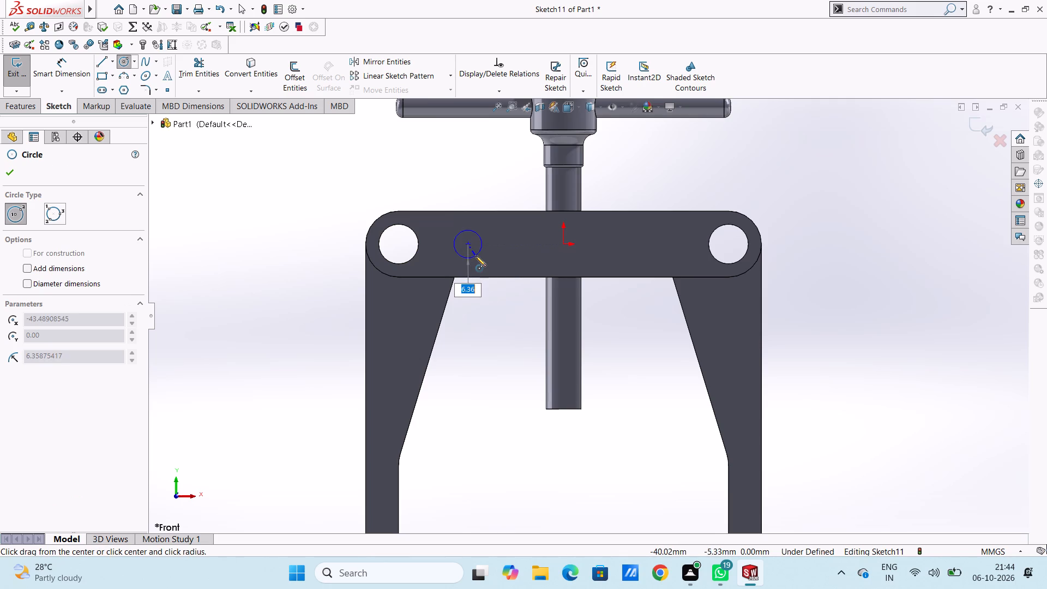
{"action": "left_click", "coordinate": [476, 256]}
{"action": "left_click", "coordinate": [652, 243]}
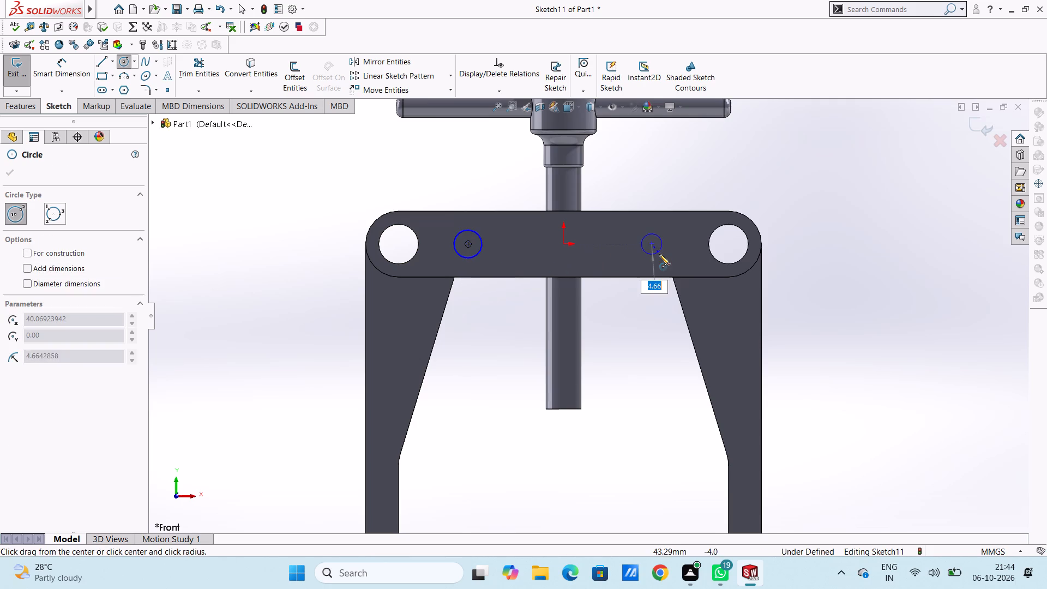
{"action": "left_click", "coordinate": [659, 255]}
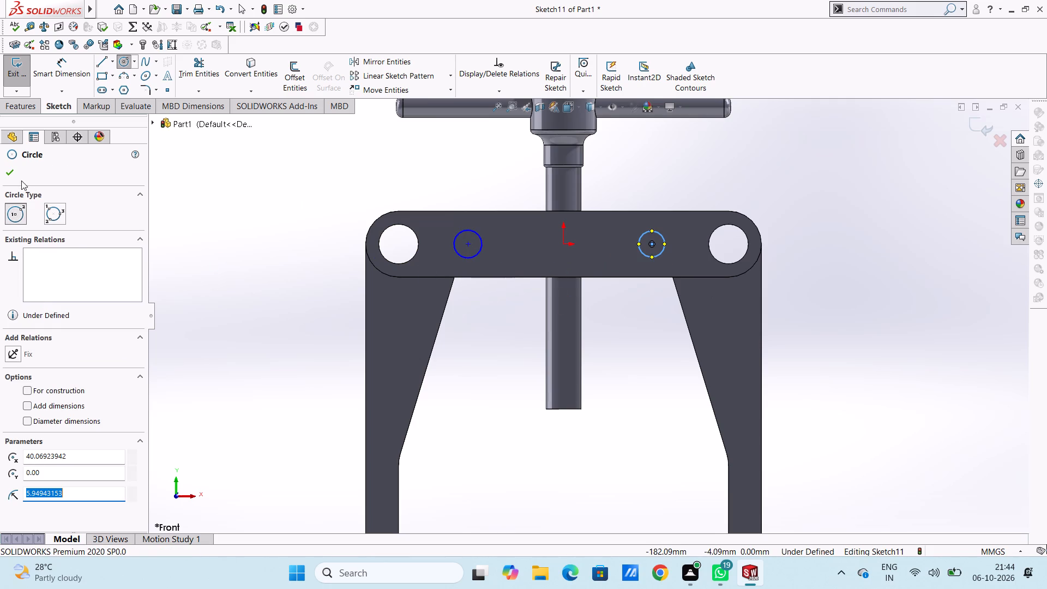
{"action": "left_click", "coordinate": [9, 172]}
Dimension both circles on the crossbar's front face with a 10 mm diameter.
{"action": "left_click", "coordinate": [61, 59]}
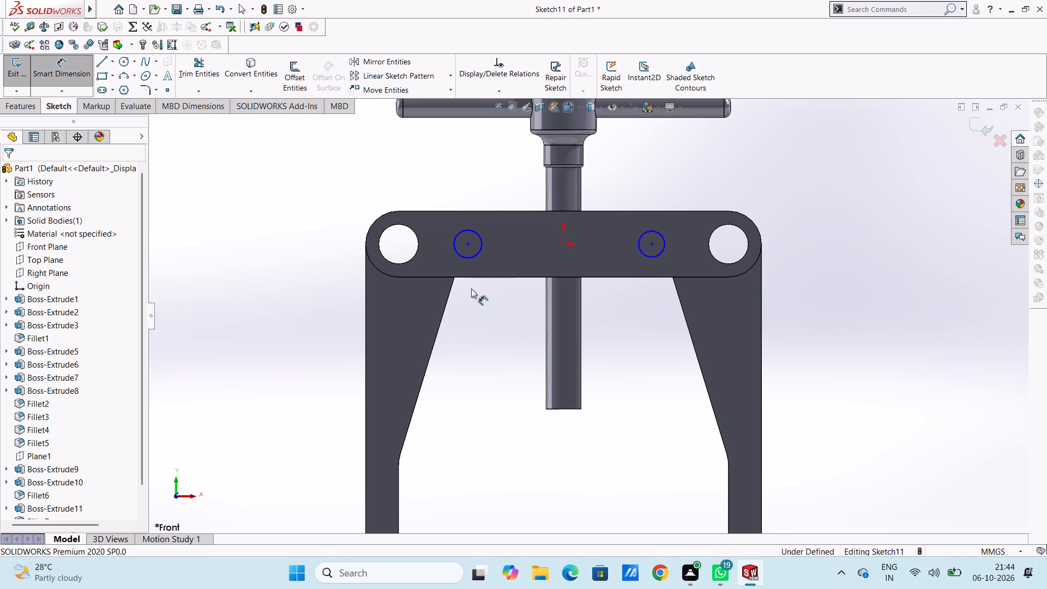
{"action": "left_click", "coordinate": [475, 257]}
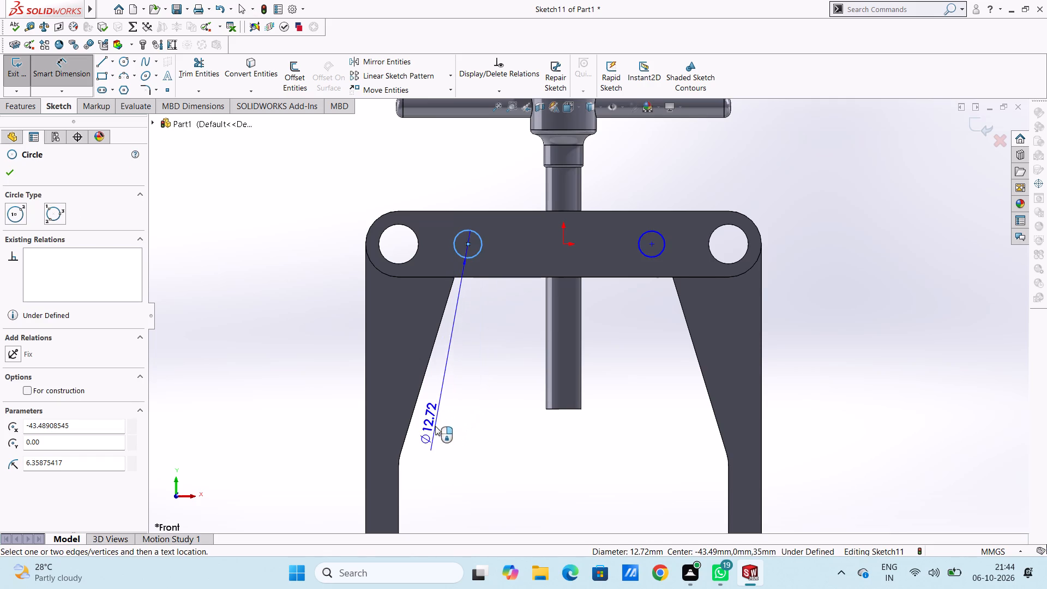
{"action": "left_click", "coordinate": [287, 371]}
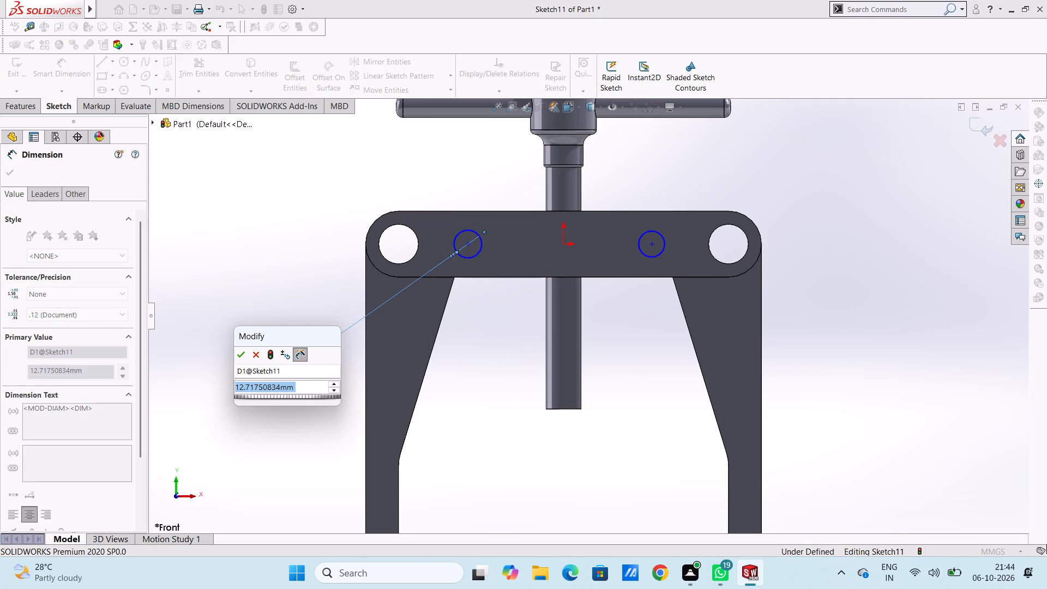
{"action": "type", "text": "10"}
{"action": "key", "text": "Return"}
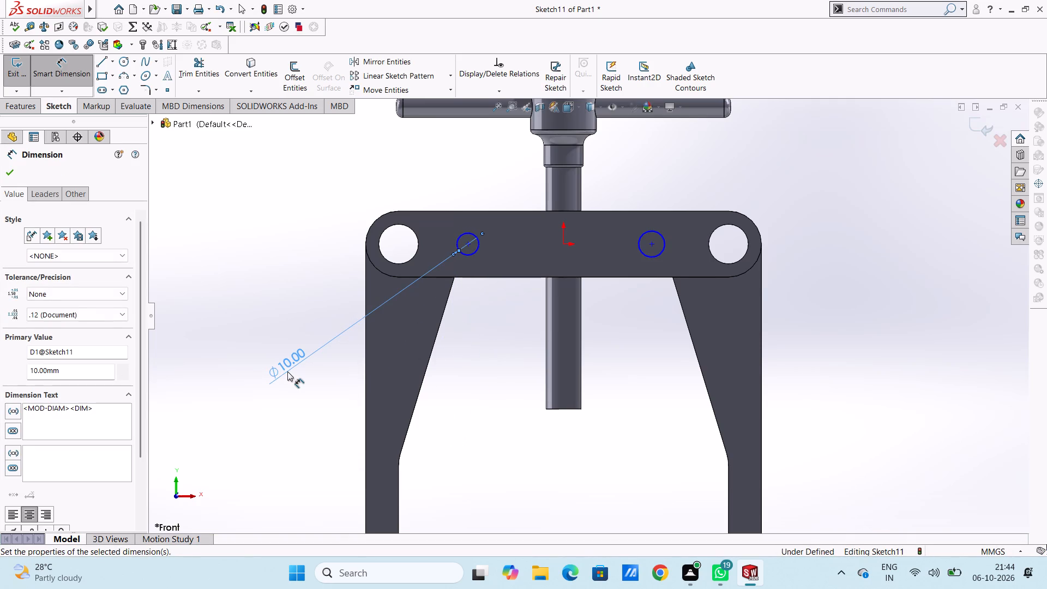
{"action": "left_click", "coordinate": [284, 273]}
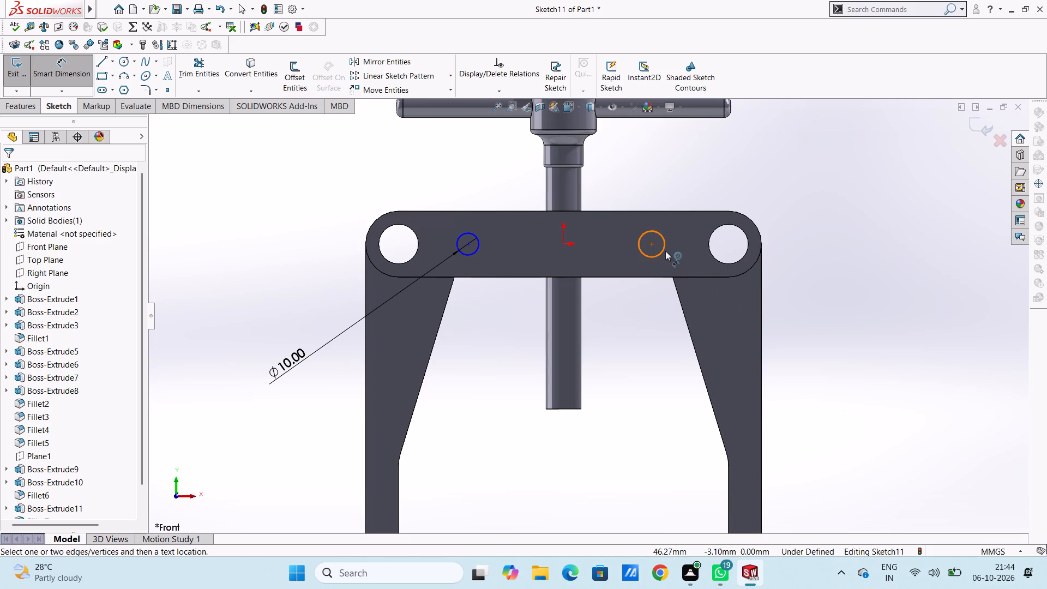
{"action": "left_click", "coordinate": [665, 251]}
{"action": "left_click", "coordinate": [896, 395]}
{"action": "type", "text": "10"}
{"action": "key", "text": "Return"}
{"action": "left_click", "coordinate": [837, 225]}
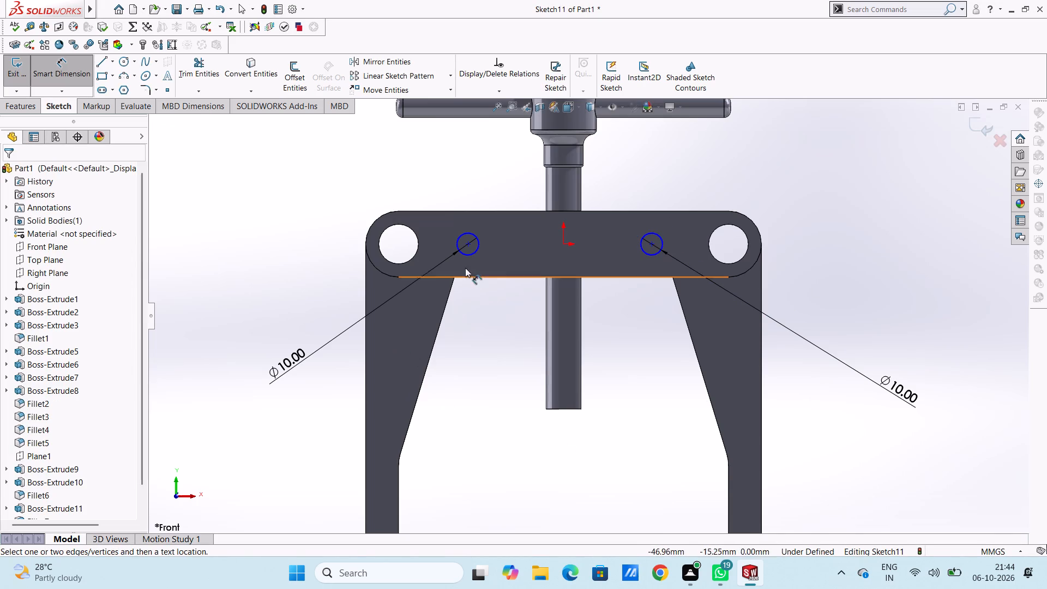
Dimension each circle's centre at a horizontal distance of 50 mm from the origin.
{"action": "left_click", "coordinate": [467, 247]}
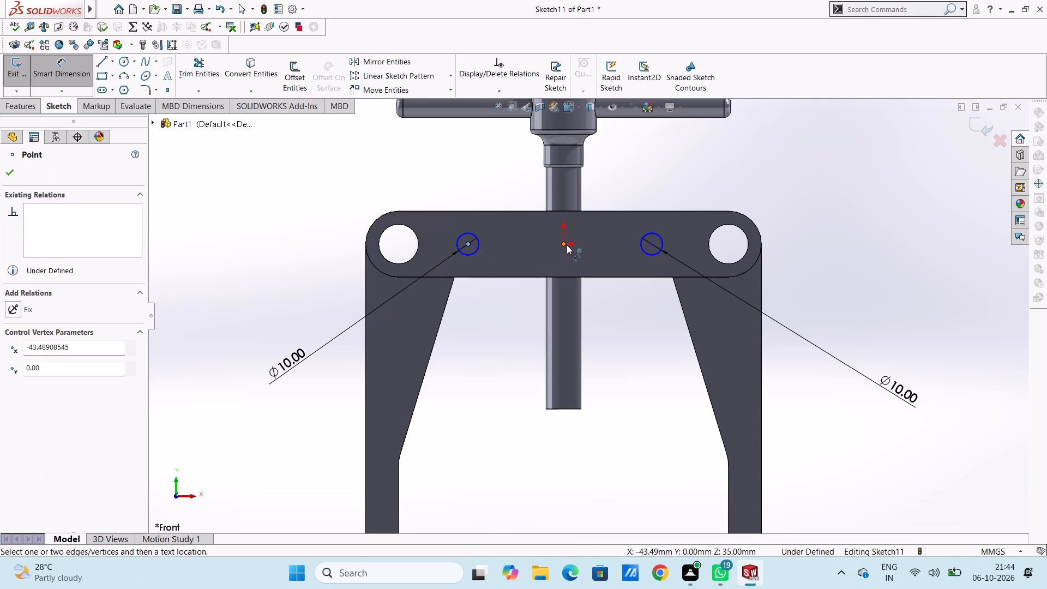
{"action": "left_click", "coordinate": [565, 244]}
{"action": "left_click", "coordinate": [519, 452]}
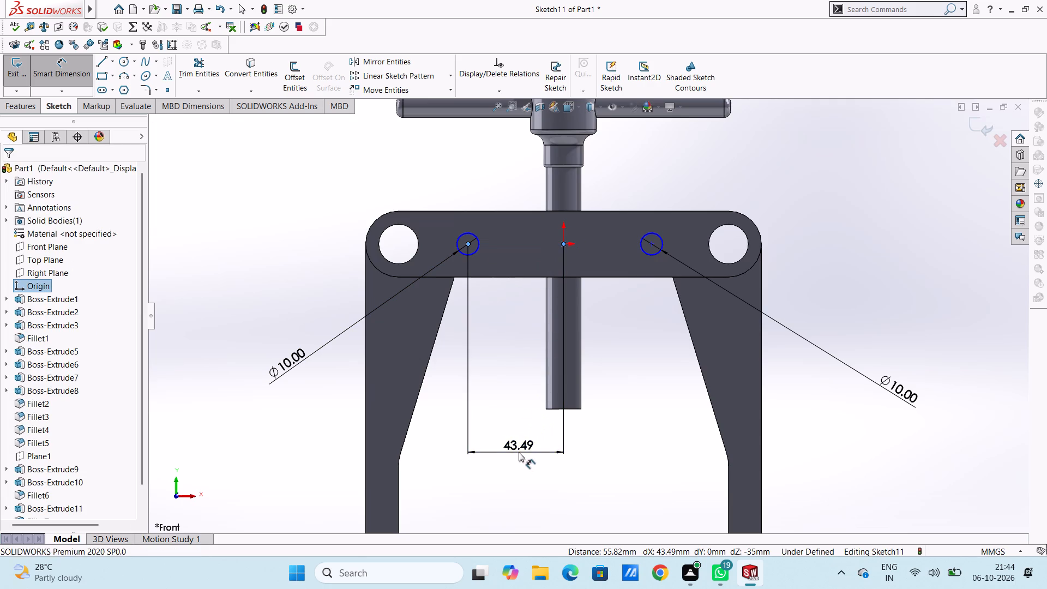
{"action": "type", "text": "50"}
{"action": "key", "text": "Return"}
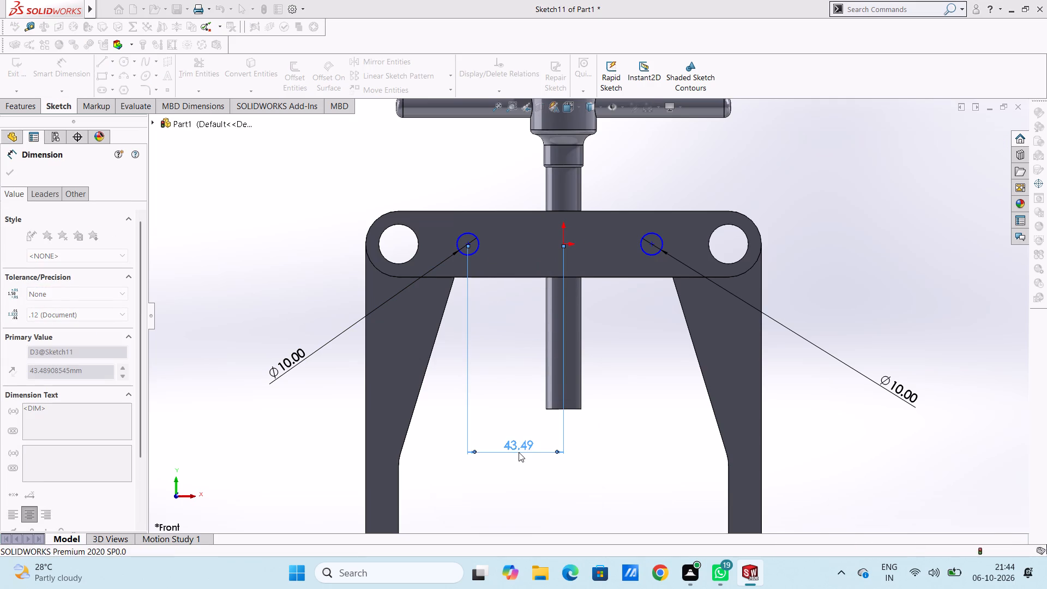
{"action": "left_click", "coordinate": [622, 370]}
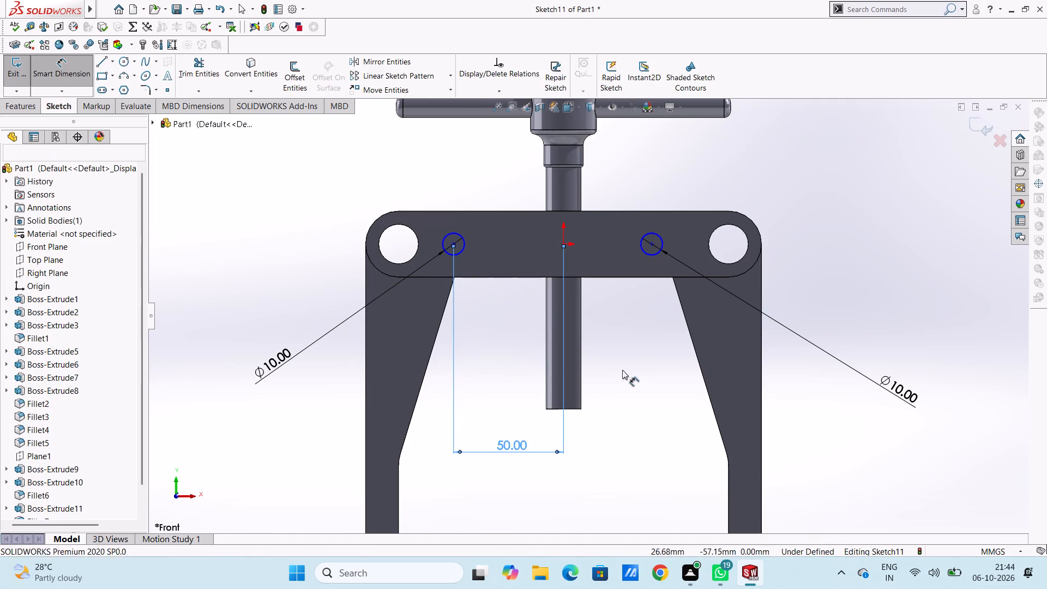
{"action": "left_click", "coordinate": [562, 244]}
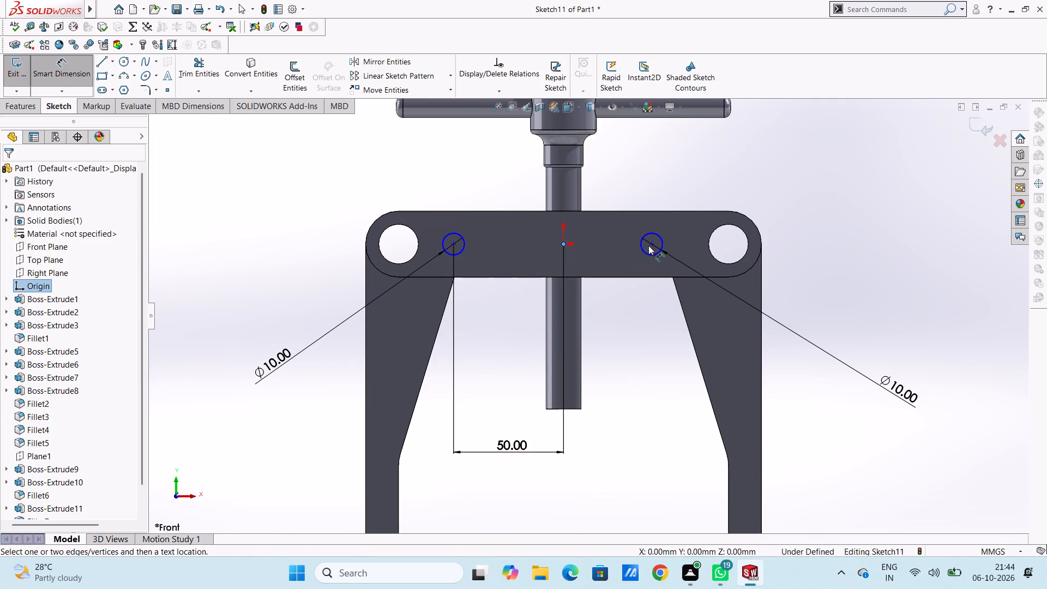
{"action": "left_click", "coordinate": [649, 245]}
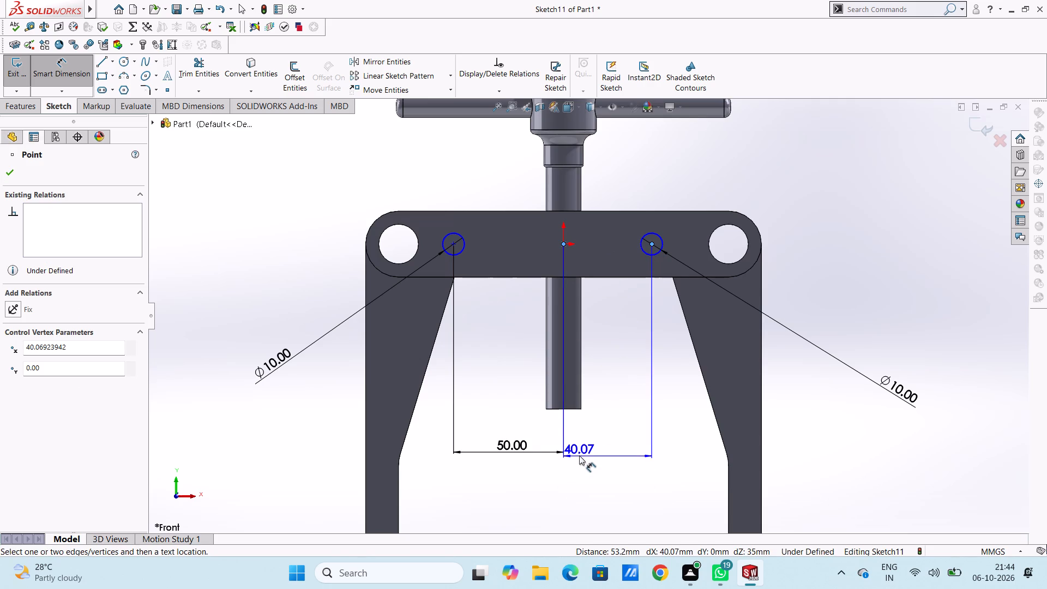
{"action": "left_click", "coordinate": [579, 452]}
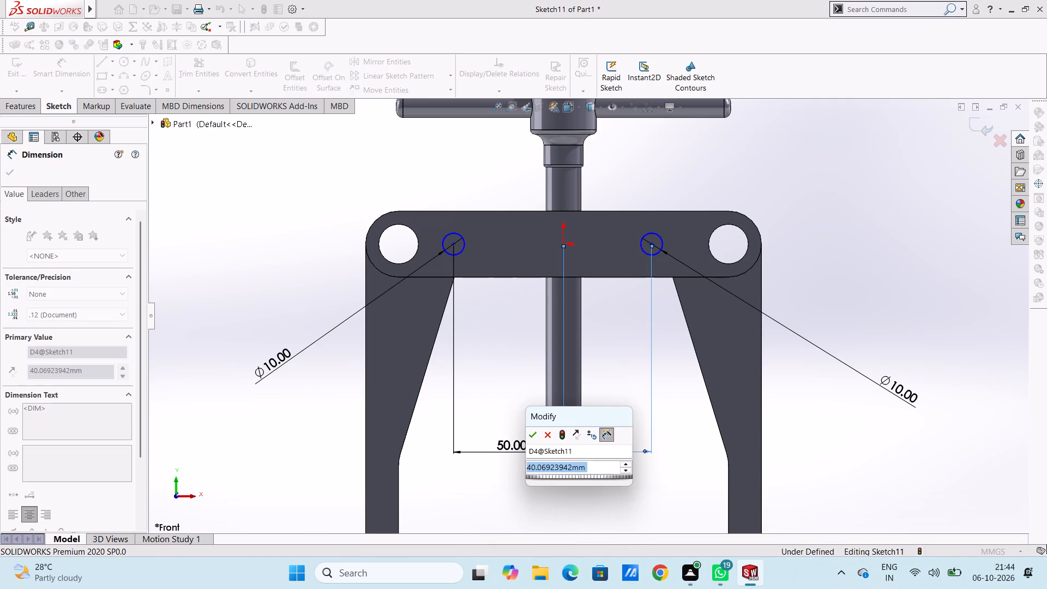
{"action": "type", "text": "50"}
{"action": "key", "text": "Return"}
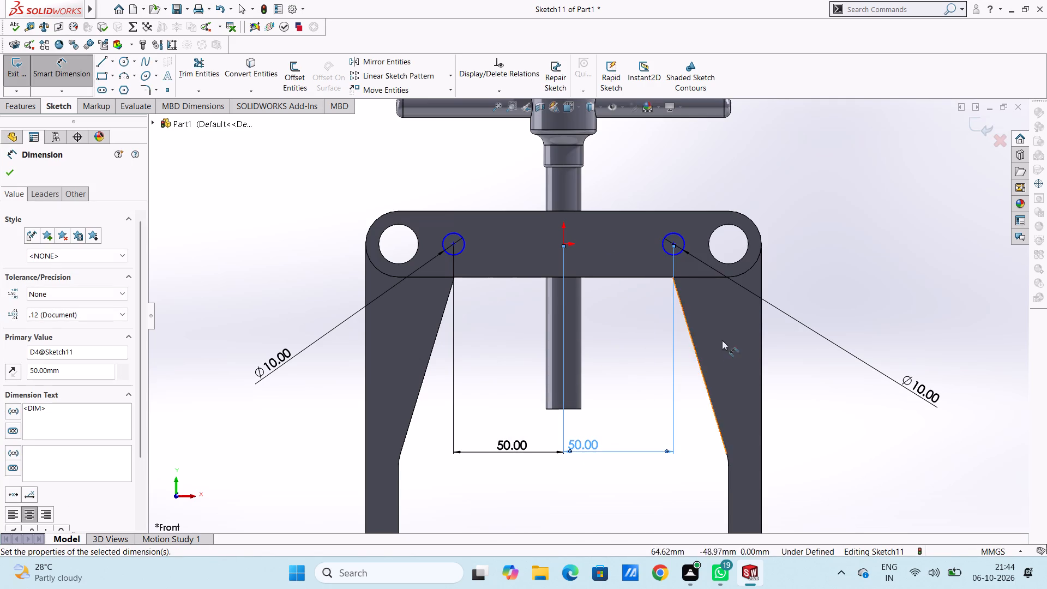
{"action": "left_click", "coordinate": [630, 370]}
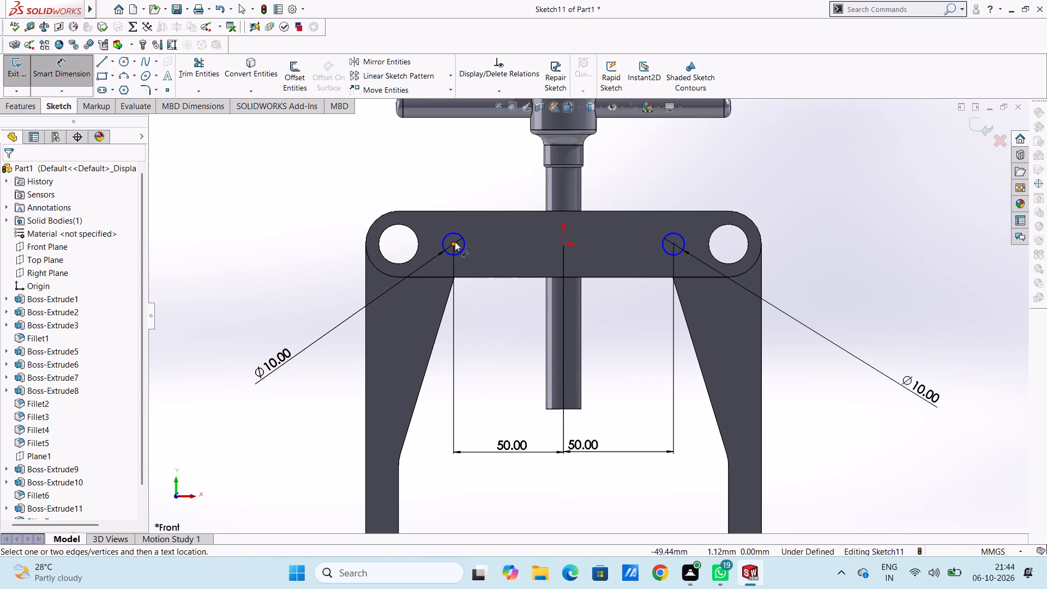
Dimension each circle's centre 15 mm below the crossbar's top edge.
{"action": "left_click", "coordinate": [455, 242]}
{"action": "left_click", "coordinate": [457, 210]}
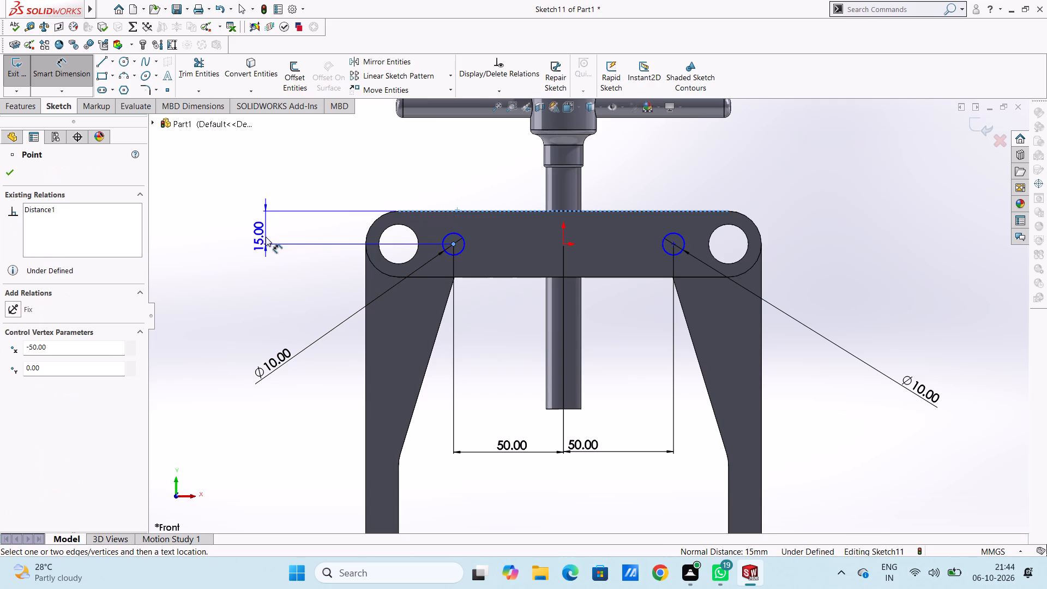
{"action": "left_click", "coordinate": [266, 237]}
{"action": "left_click", "coordinate": [220, 225]}
{"action": "left_click", "coordinate": [220, 225]}
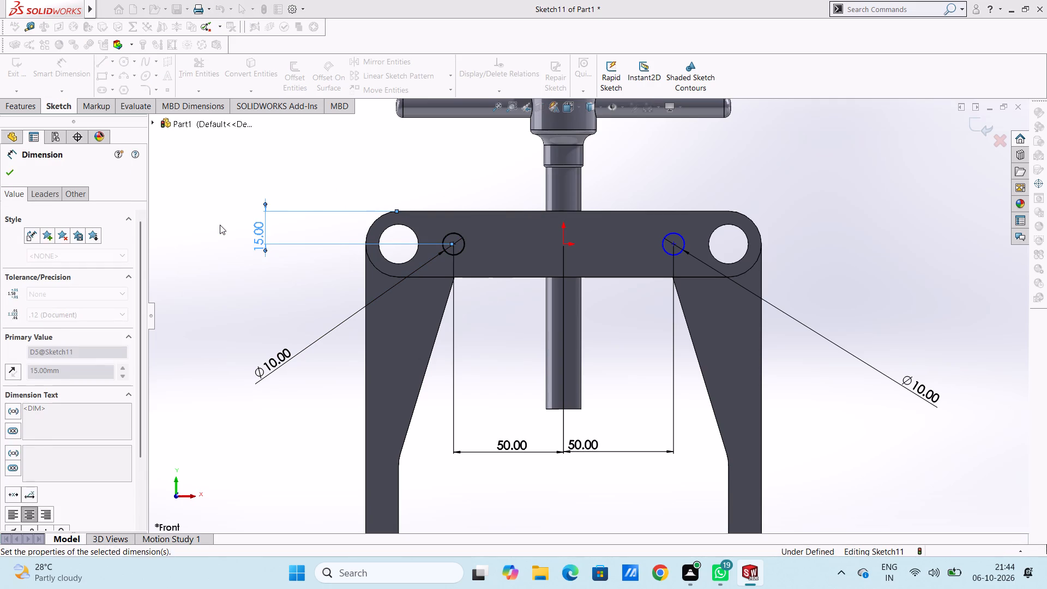
{"action": "left_click", "coordinate": [675, 245]}
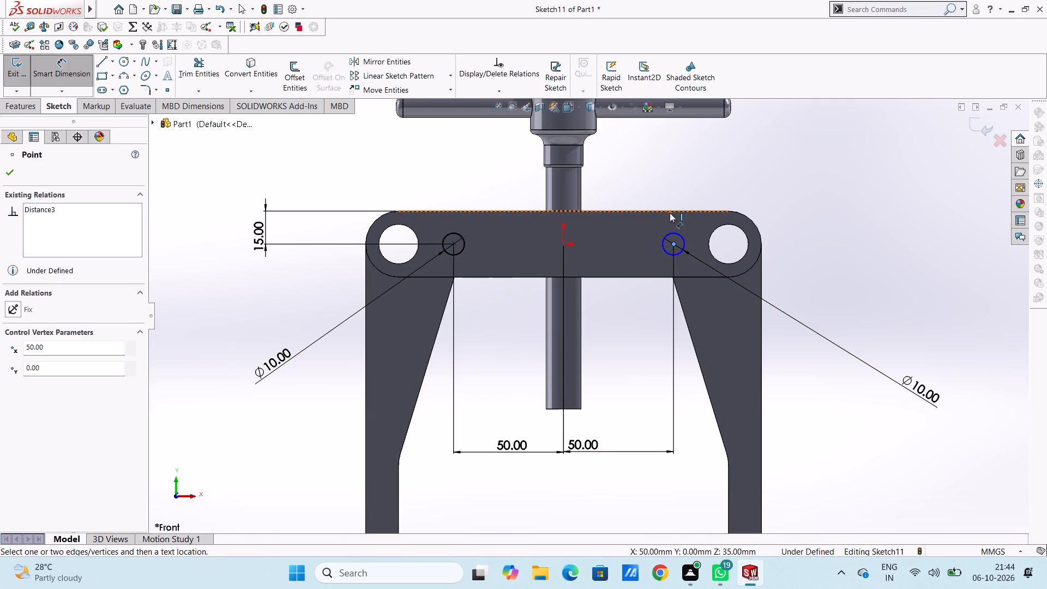
{"action": "left_click", "coordinate": [670, 213]}
{"action": "left_click", "coordinate": [890, 261]}
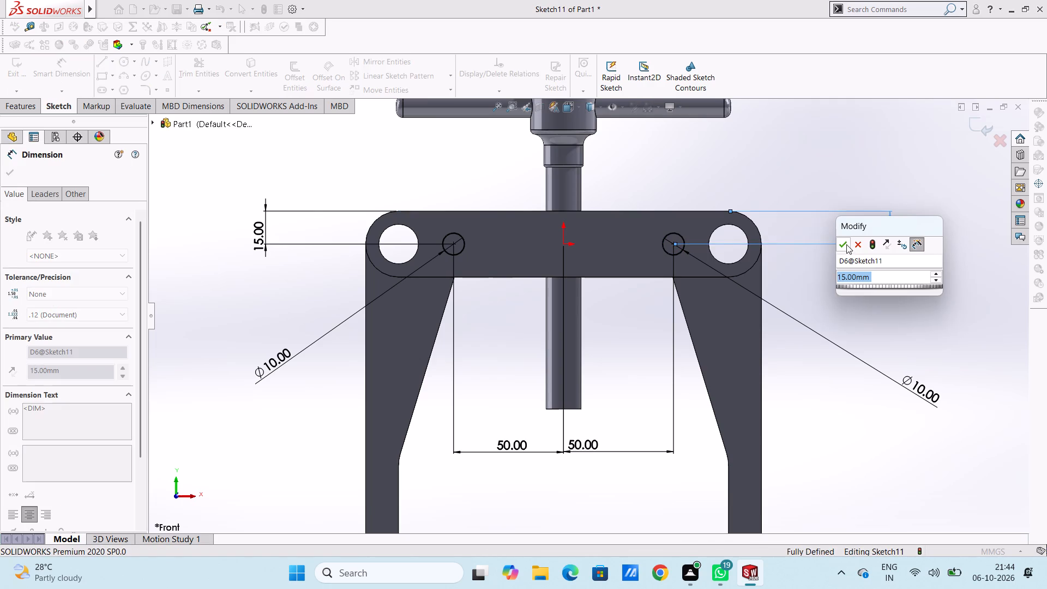
{"action": "left_click", "coordinate": [844, 243]}
{"action": "left_click", "coordinate": [835, 204]}
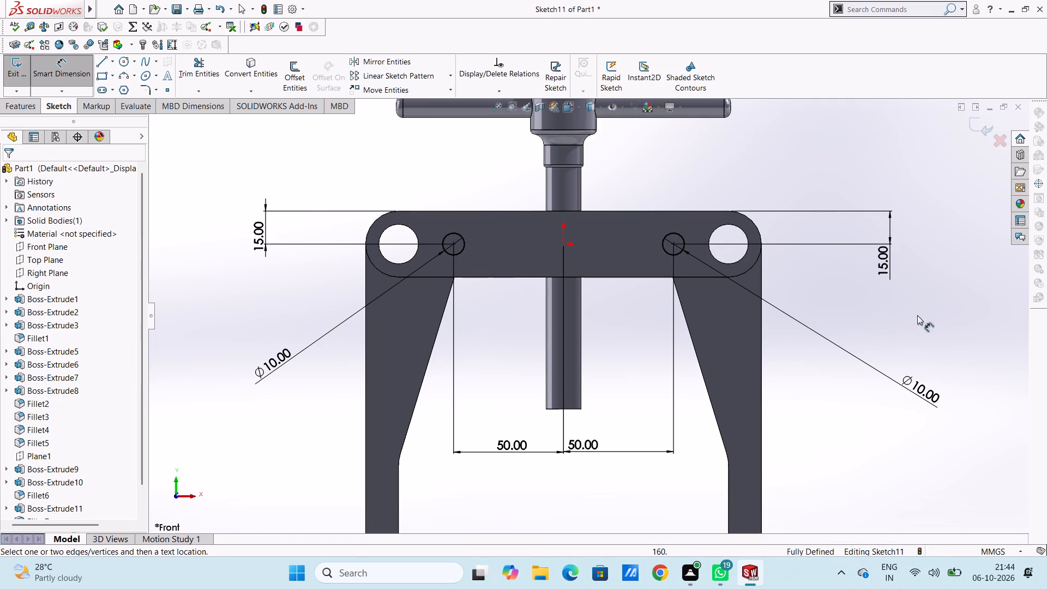
Cut-extrude the two 10 mm circles into the crossbar with a blind depth of 50 mm.
{"action": "middle_click_drag", "start_coordinate": [917, 315], "coordinate": [880, 329]}
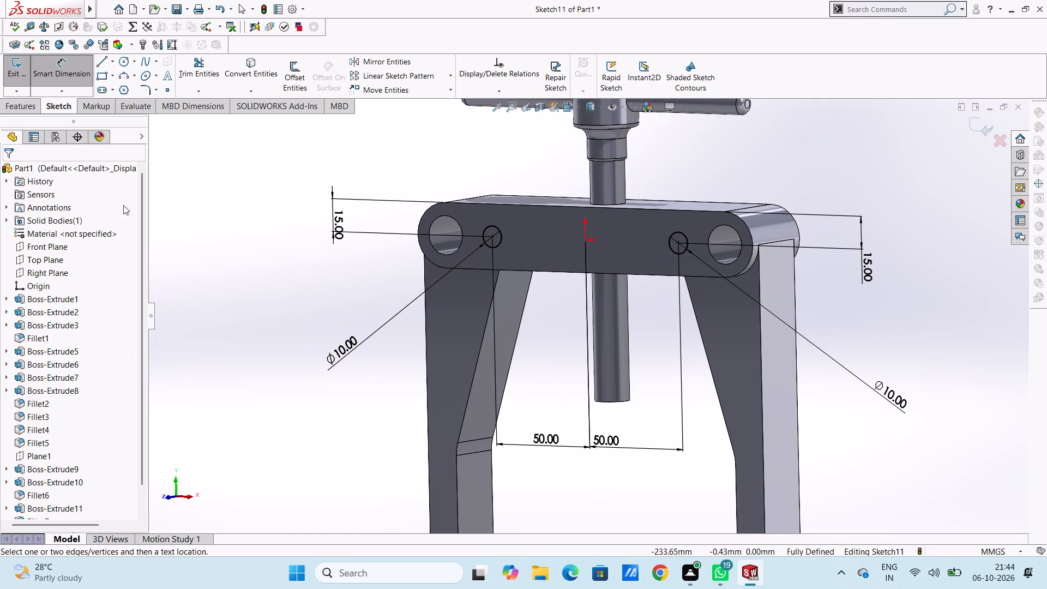
{"action": "left_click", "coordinate": [72, 79]}
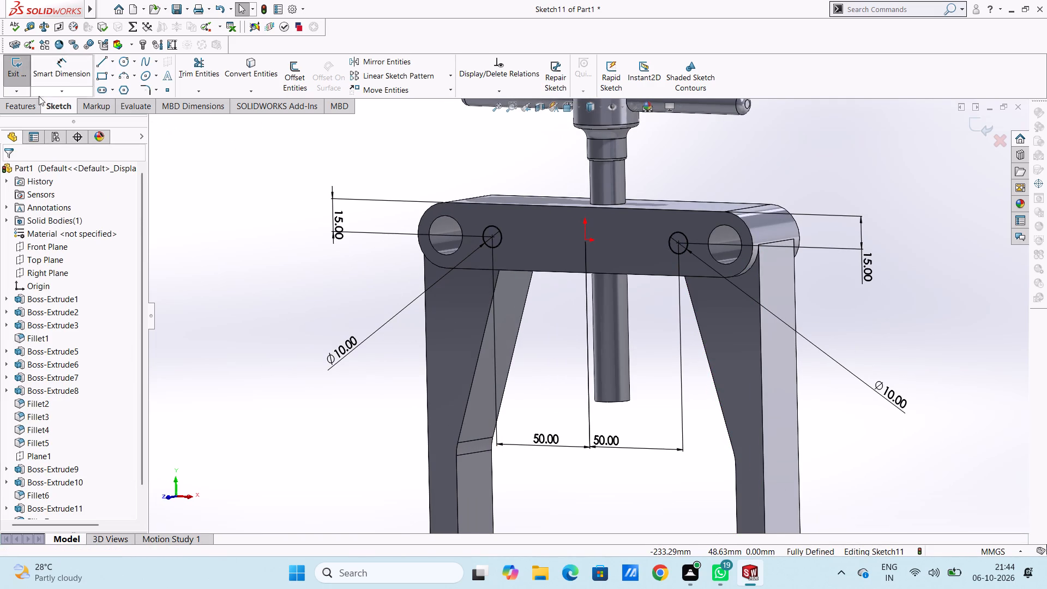
{"action": "left_click", "coordinate": [14, 105]}
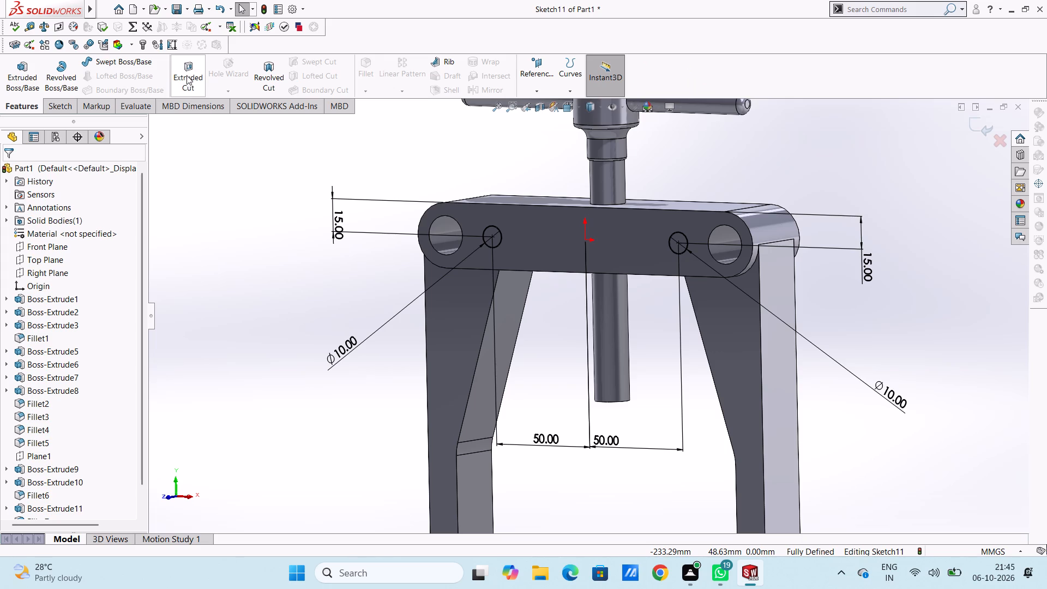
{"action": "left_click", "coordinate": [186, 75]}
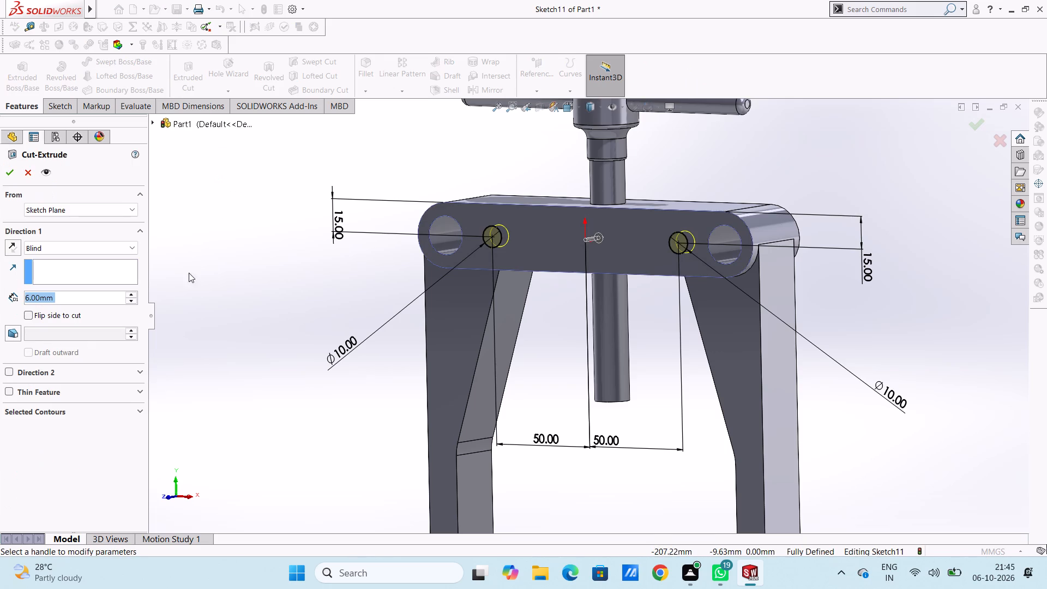
{"action": "type", "text": "50"}
{"action": "key", "text": "Return"}
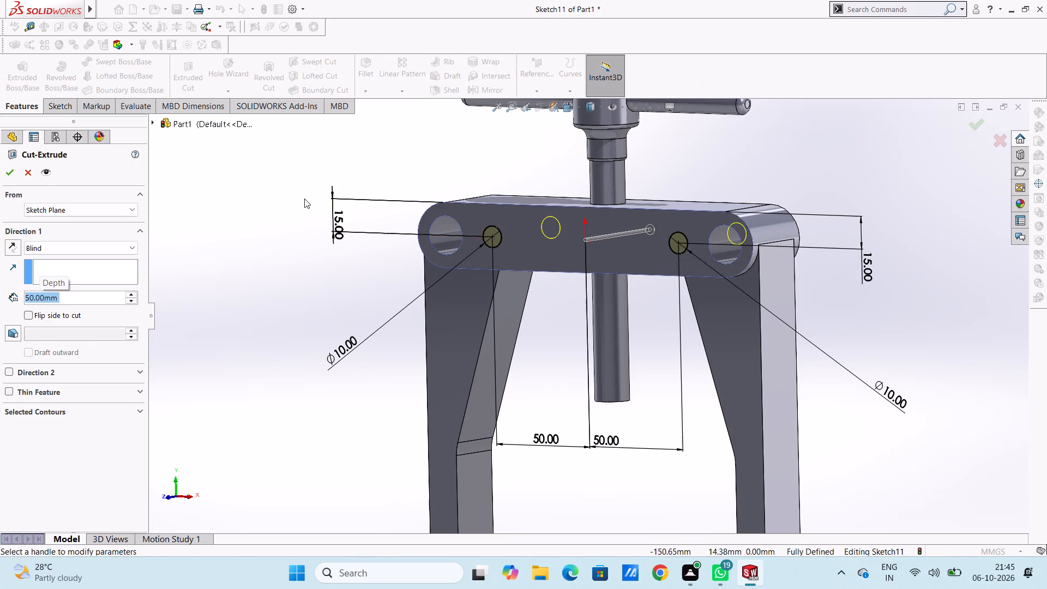
{"action": "middle_click_drag", "start_coordinate": [304, 199], "coordinate": [281, 272]}
{"action": "left_click", "coordinate": [3, 170]}
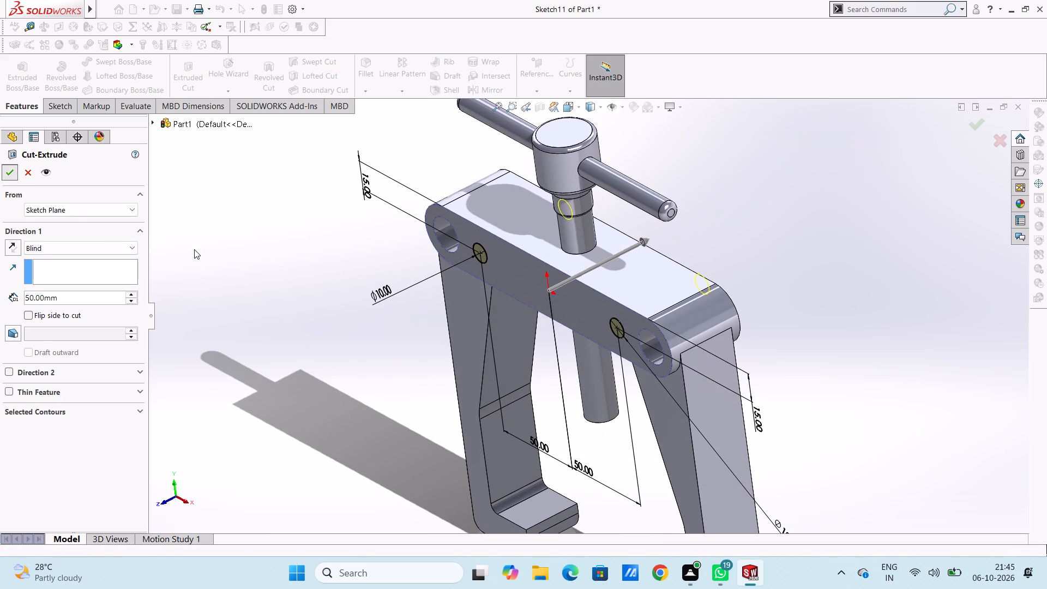
Sketch two circles, about 20 mm and 12 mm in diameter, on the hooked legs' front faces directly below the crossbar's end holes.
{"action": "left_click", "coordinate": [197, 253]}
{"action": "middle_click_drag", "start_coordinate": [239, 279], "coordinate": [281, 232]}
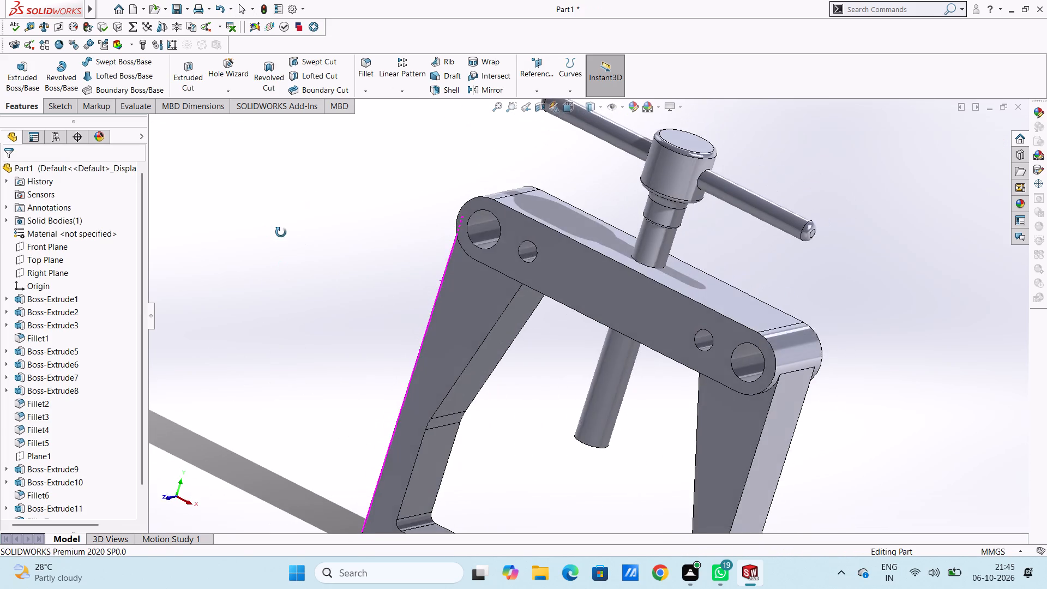
{"action": "middle_click_drag", "start_coordinate": [281, 232], "coordinate": [282, 251]}
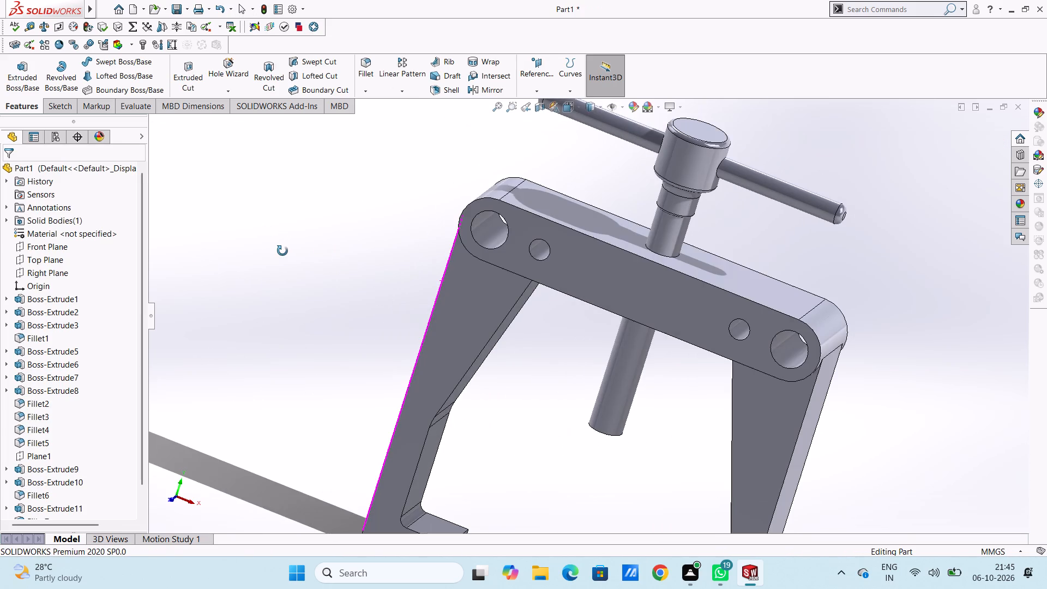
{"action": "middle_click_drag", "start_coordinate": [282, 251], "coordinate": [292, 250]}
{"action": "key", "text": "ctrl+1"}
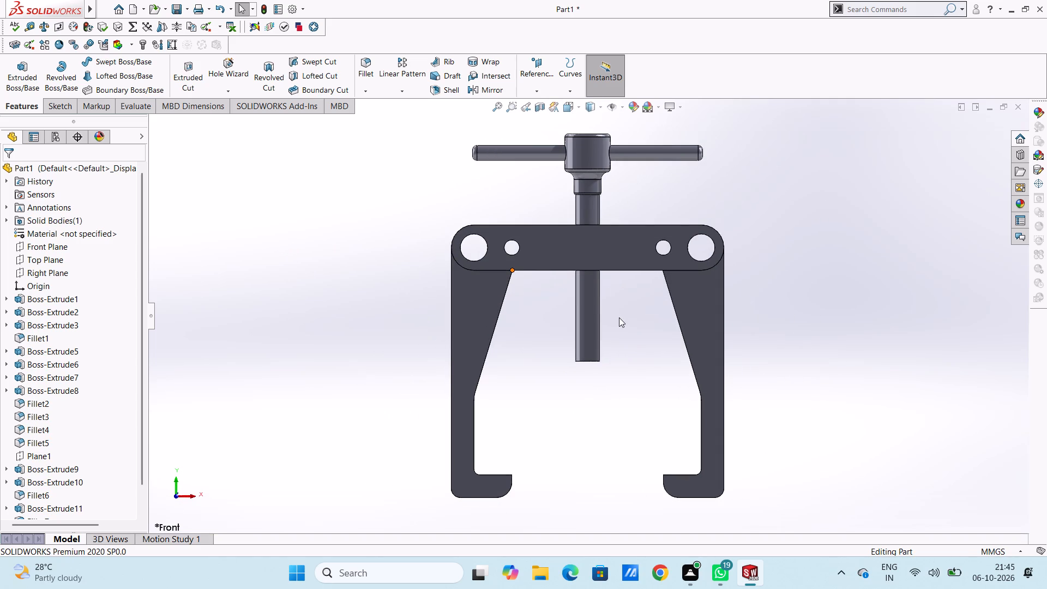
{"action": "scroll", "coordinate": [478, 306], "scroll_direction": "down", "scroll_amount": 1}
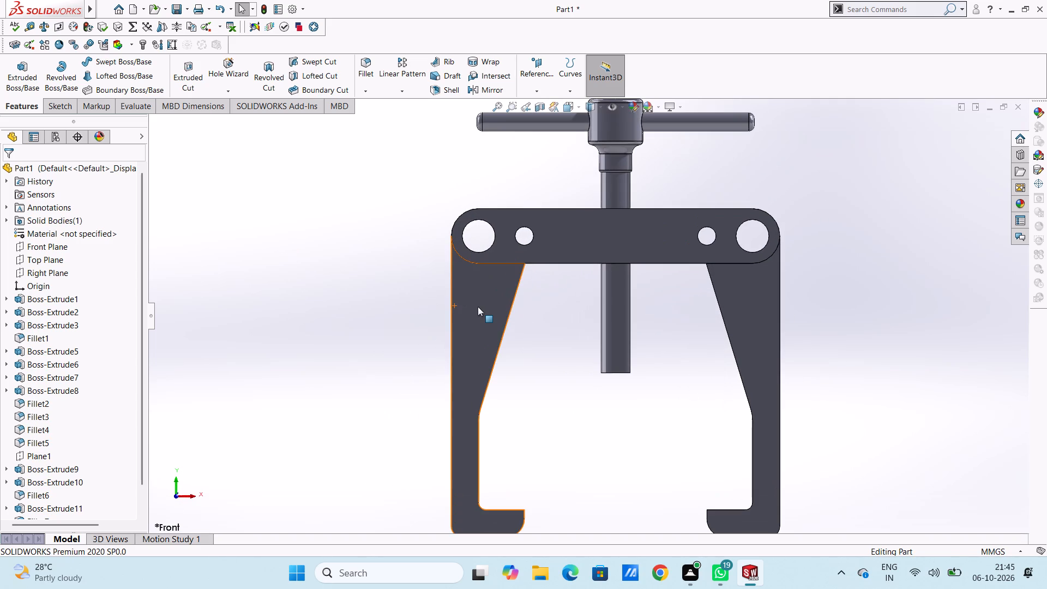
{"action": "left_click", "coordinate": [484, 308]}
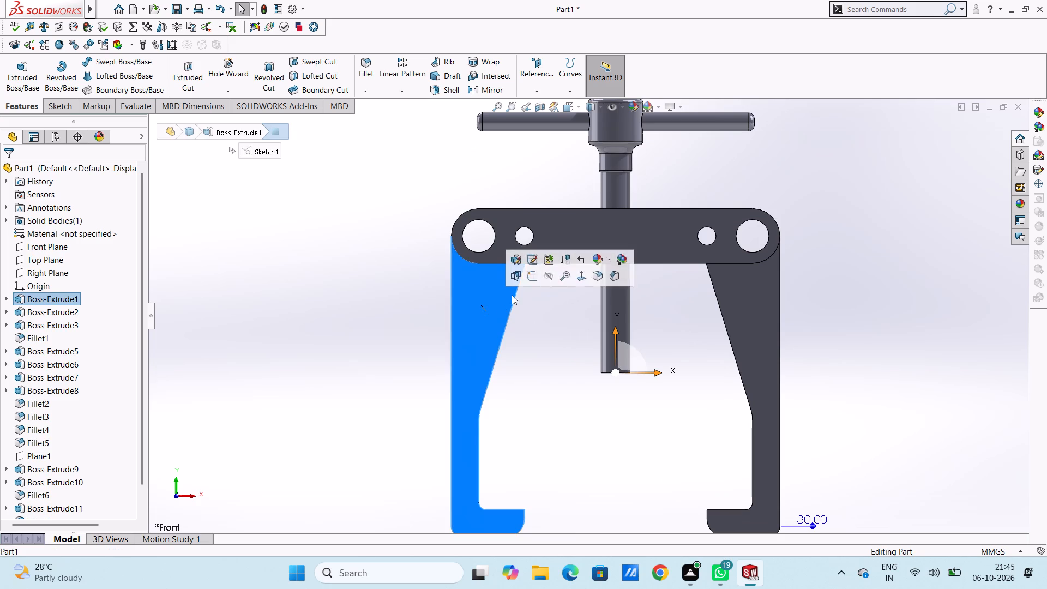
{"action": "left_click", "coordinate": [530, 278]}
{"action": "left_click", "coordinate": [539, 366]}
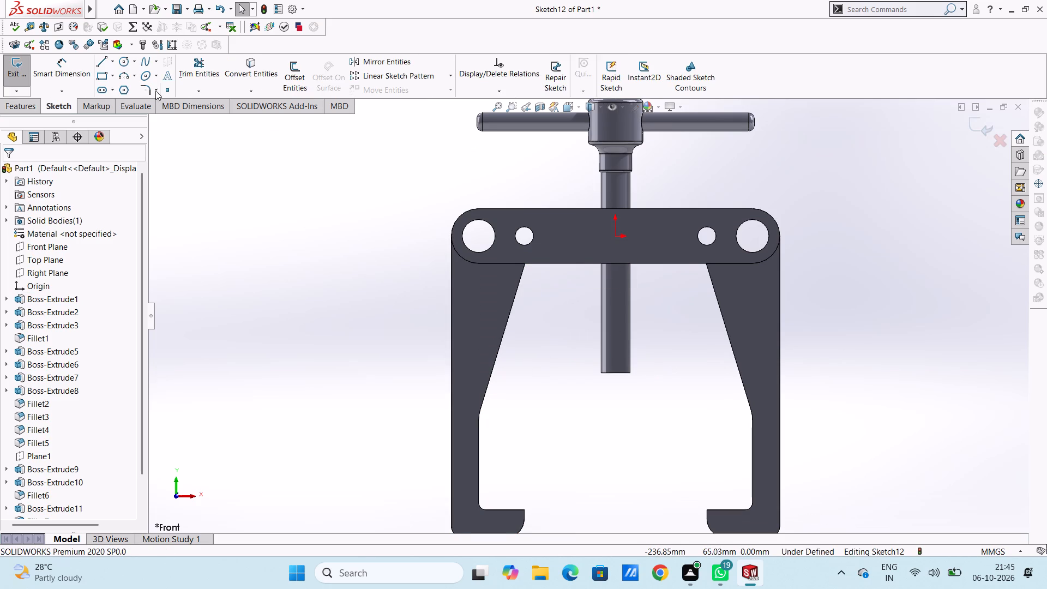
{"action": "left_click", "coordinate": [124, 64]}
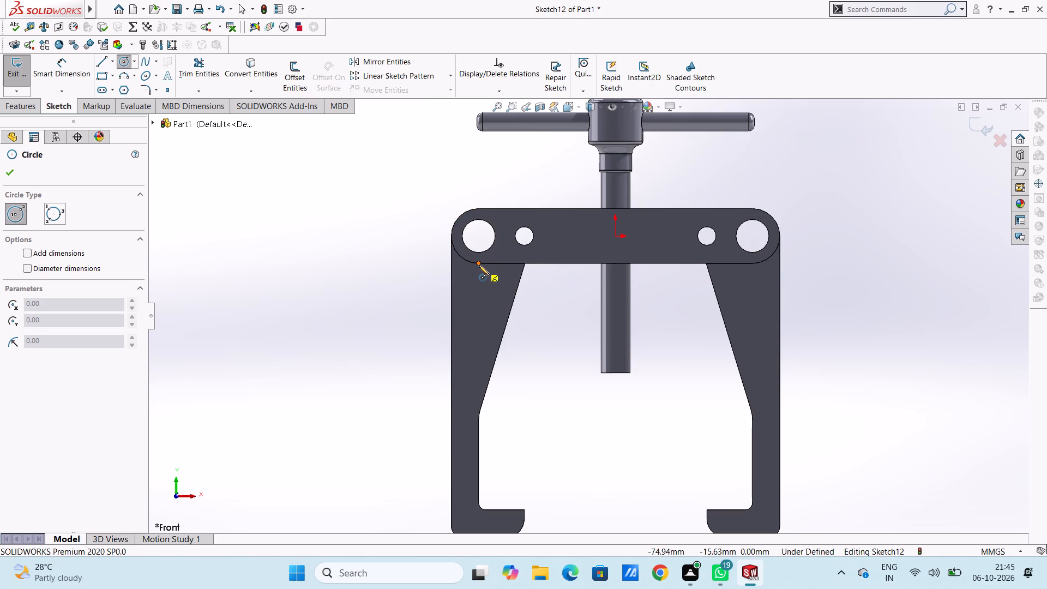
{"action": "left_click", "coordinate": [478, 296]}
{"action": "left_click", "coordinate": [483, 314]}
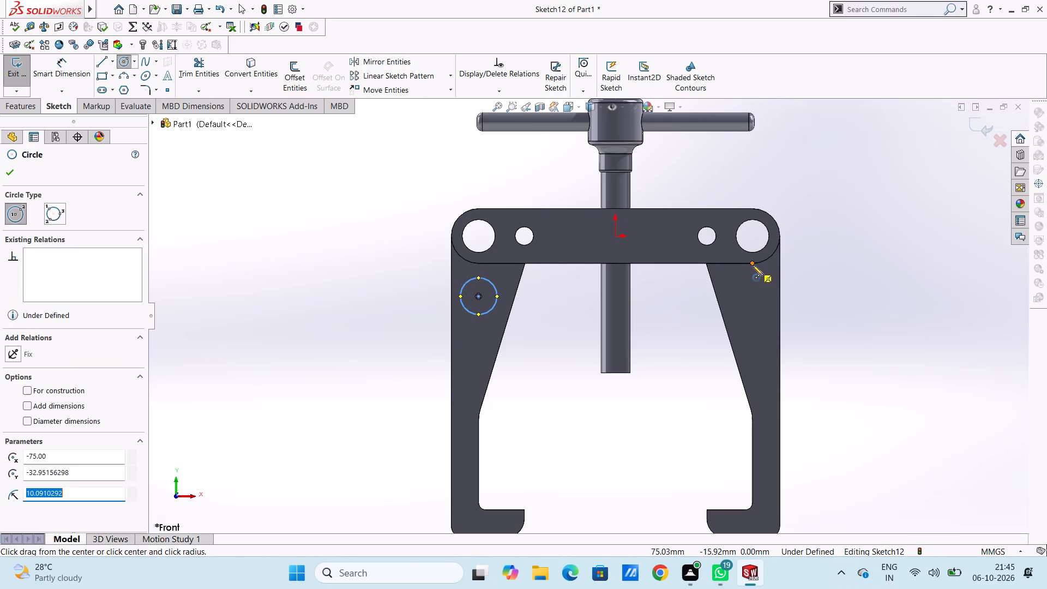
{"action": "left_click", "coordinate": [750, 296]}
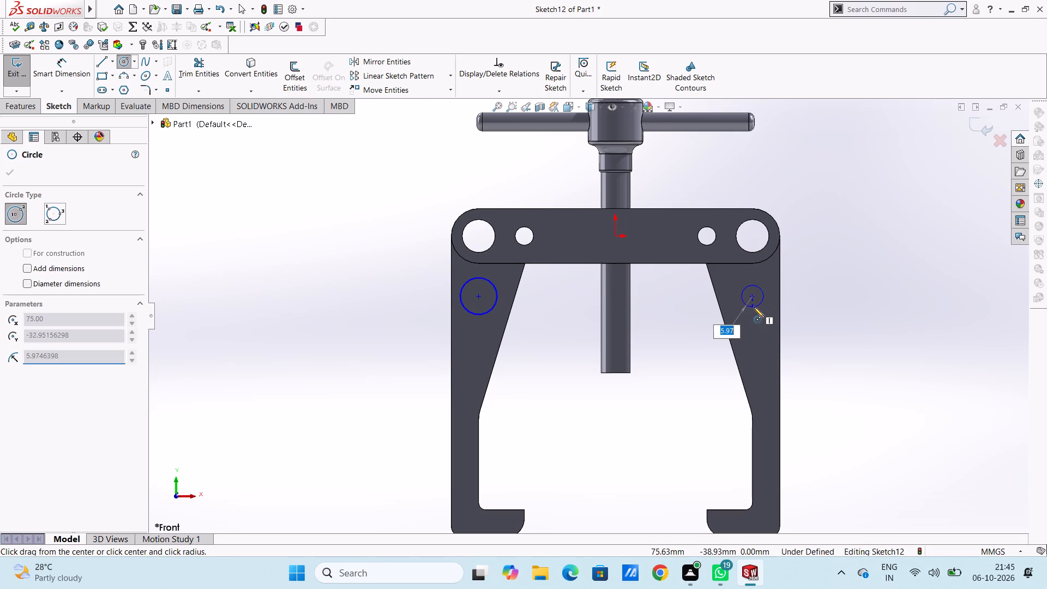
{"action": "left_click", "coordinate": [754, 307]}
{"action": "left_click", "coordinate": [9, 178]}
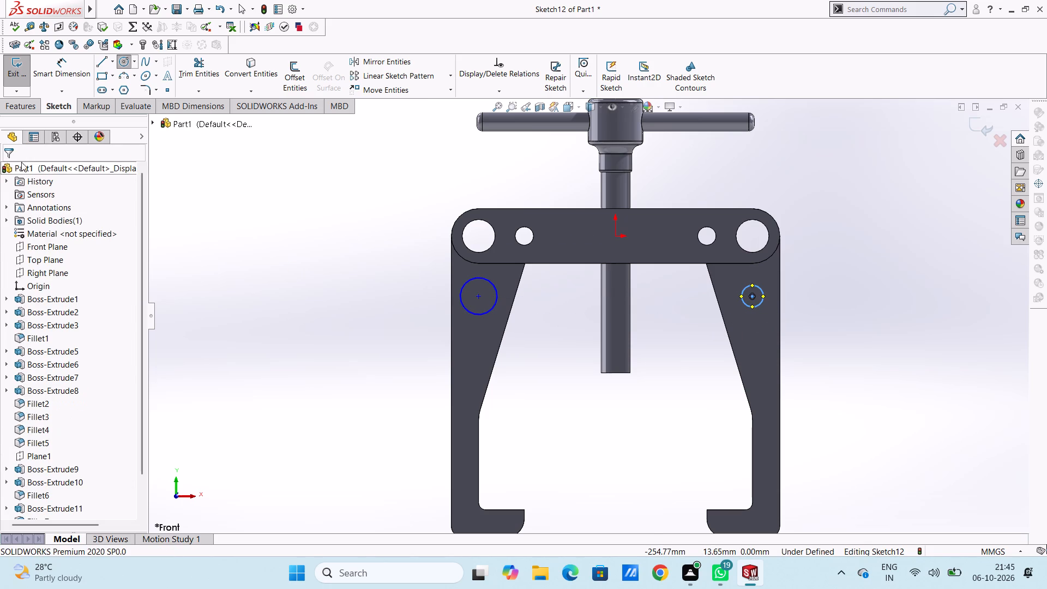
Dimension both leg circles with a 10 mm diameter.
{"action": "left_click", "coordinate": [70, 65]}
{"action": "left_click", "coordinate": [483, 316]}
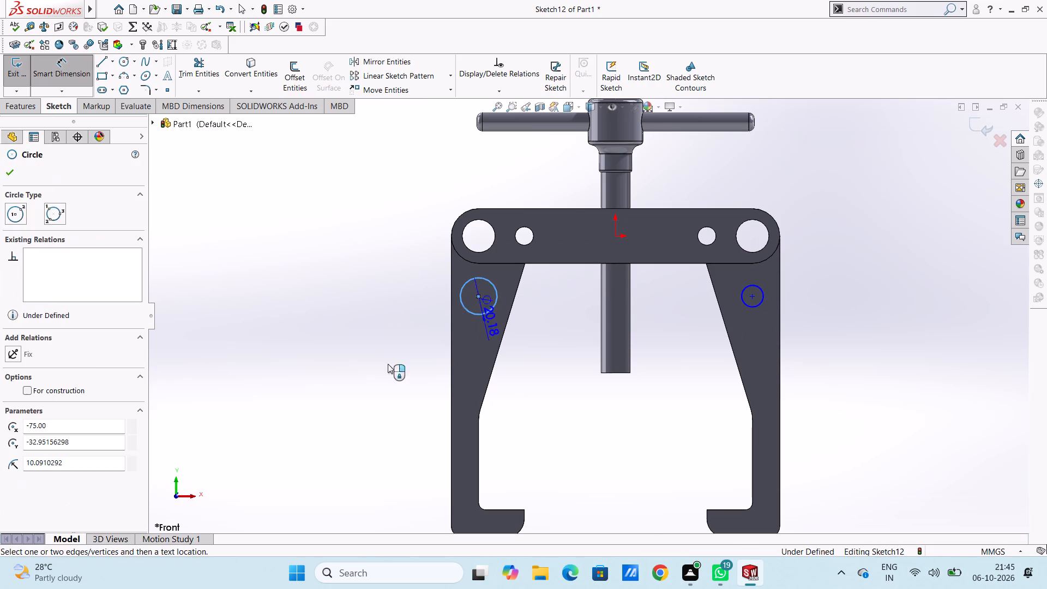
{"action": "left_click", "coordinate": [333, 386]}
{"action": "type", "text": "10"}
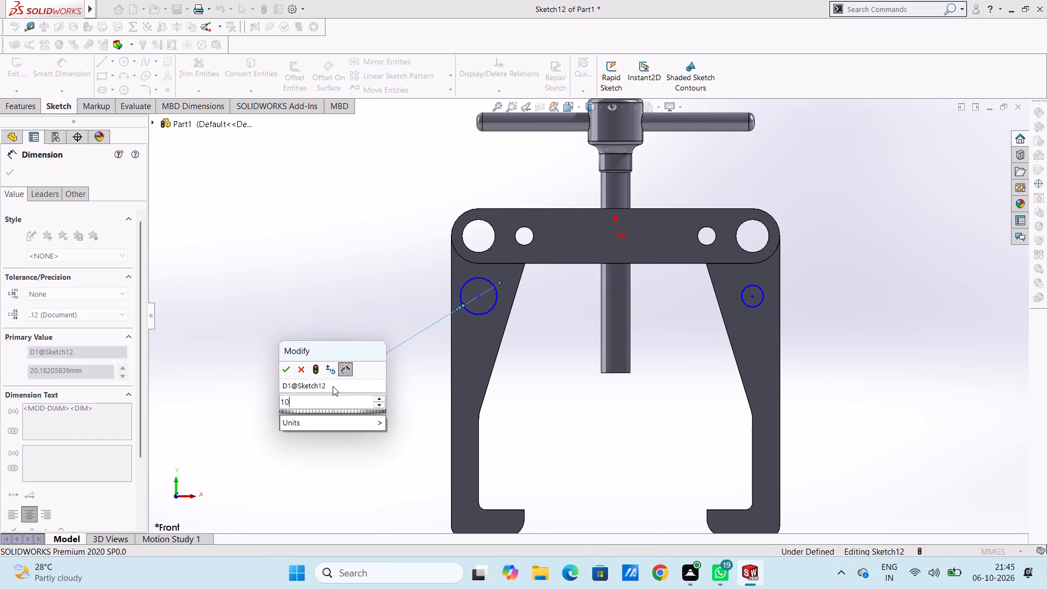
{"action": "key", "text": "Return"}
{"action": "left_click", "coordinate": [339, 277]}
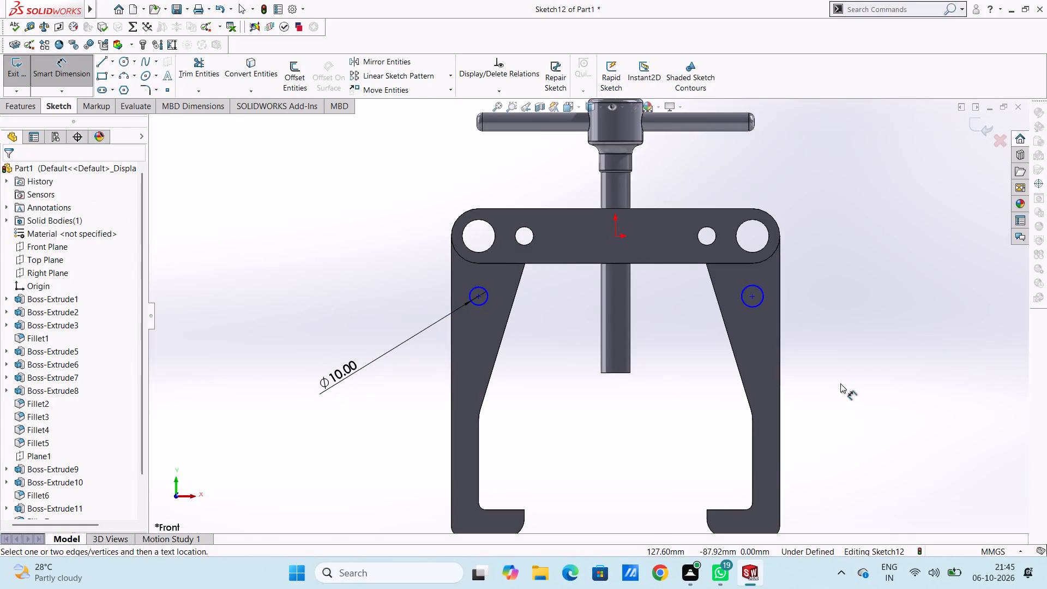
{"action": "left_click", "coordinate": [762, 305]}
{"action": "left_click", "coordinate": [906, 437]}
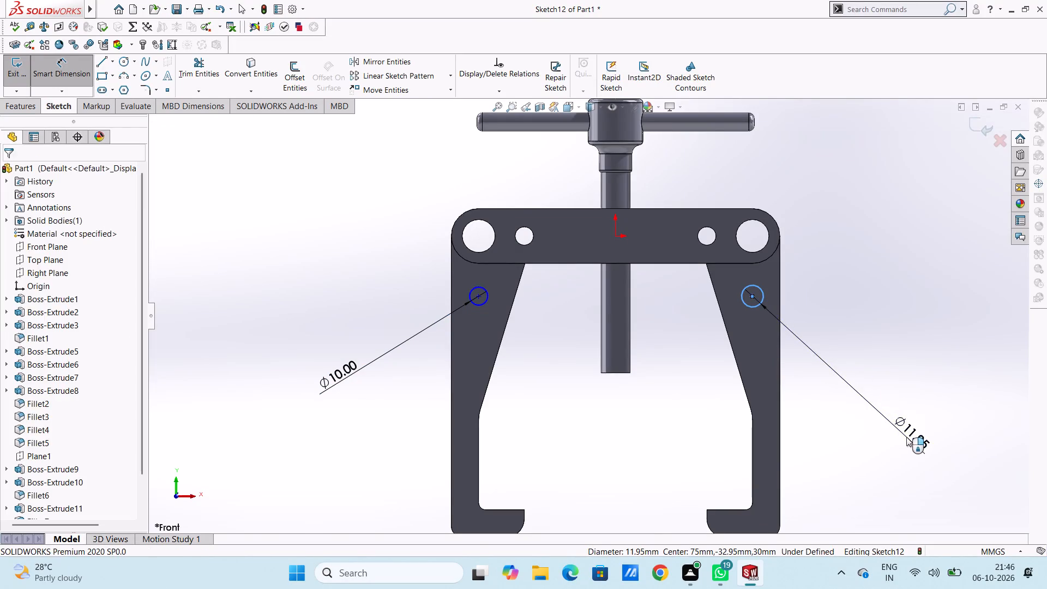
{"action": "type", "text": "10"}
{"action": "key", "text": "Return"}
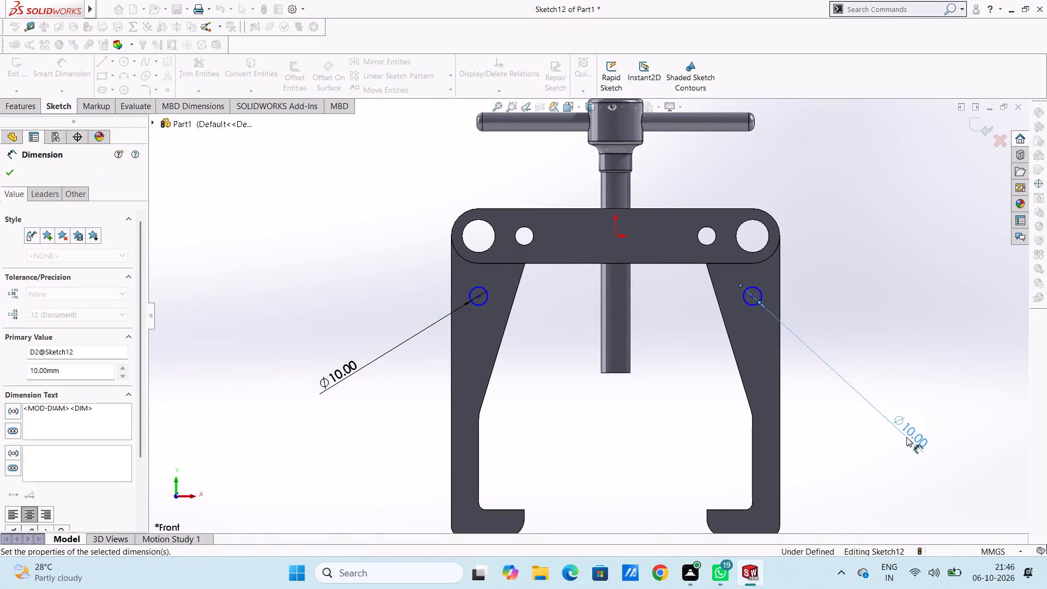
{"action": "left_click", "coordinate": [890, 241]}
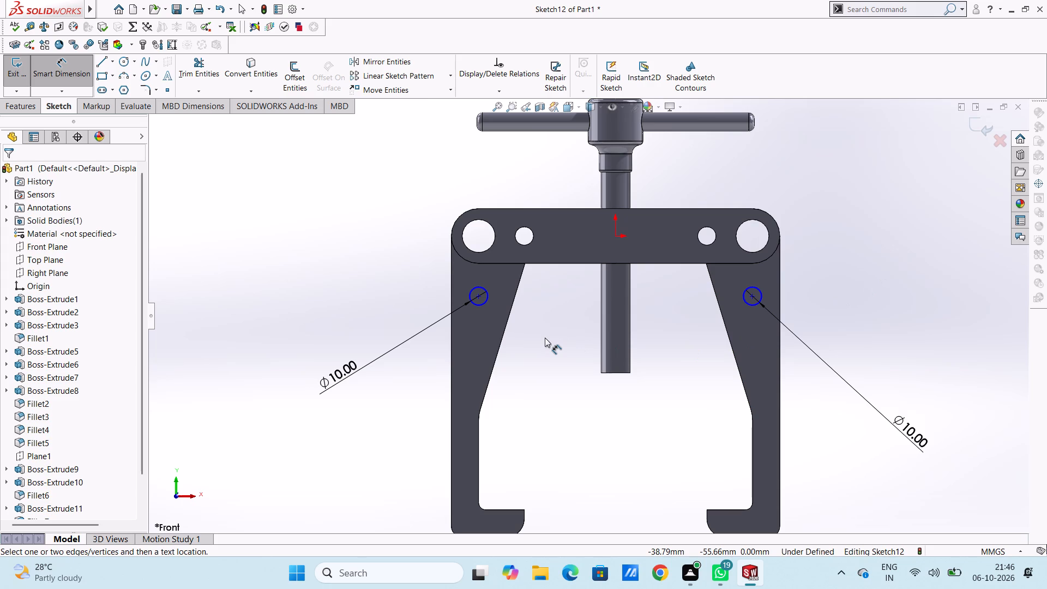
Dimension each leg circle's centre at a horizontal distance of 75 mm from the origin.
{"action": "left_click", "coordinate": [481, 296]}
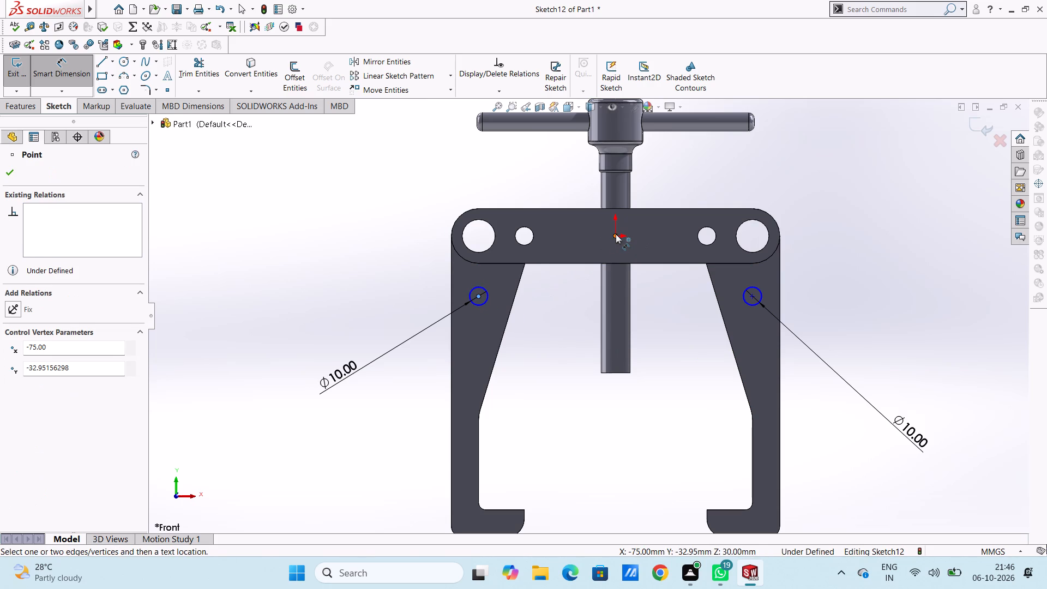
{"action": "left_click", "coordinate": [616, 234]}
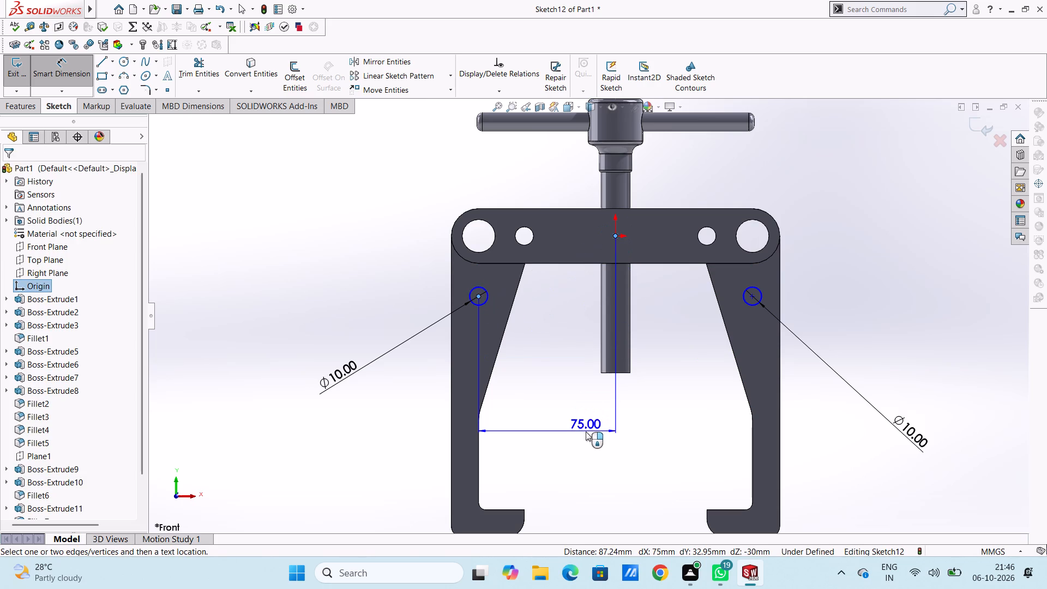
{"action": "left_click", "coordinate": [586, 431]}
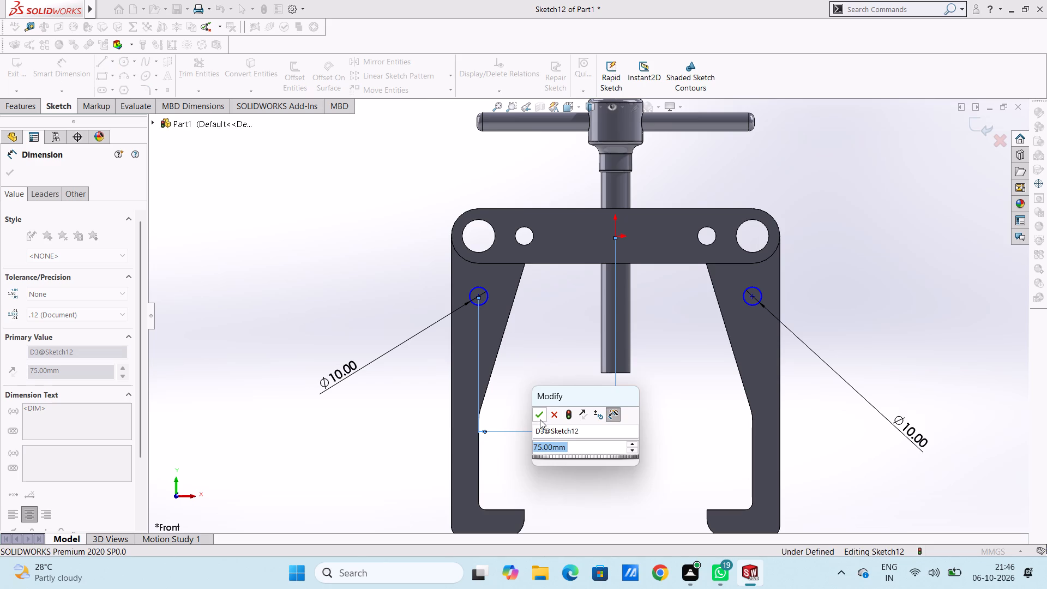
{"action": "left_click", "coordinate": [540, 419]}
{"action": "left_click", "coordinate": [548, 359]}
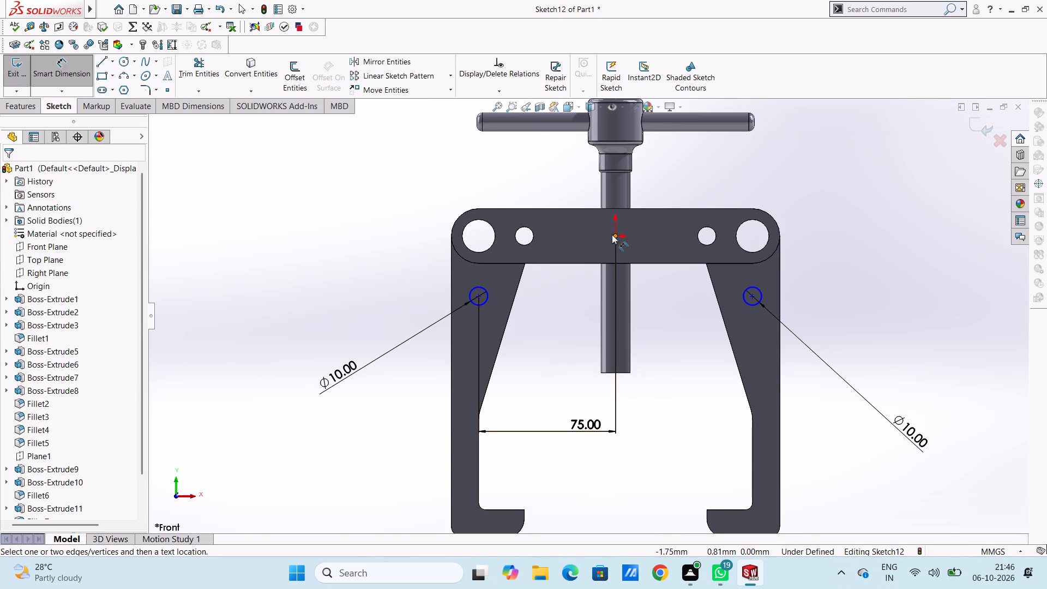
{"action": "left_click", "coordinate": [614, 236]}
{"action": "left_click", "coordinate": [754, 297]}
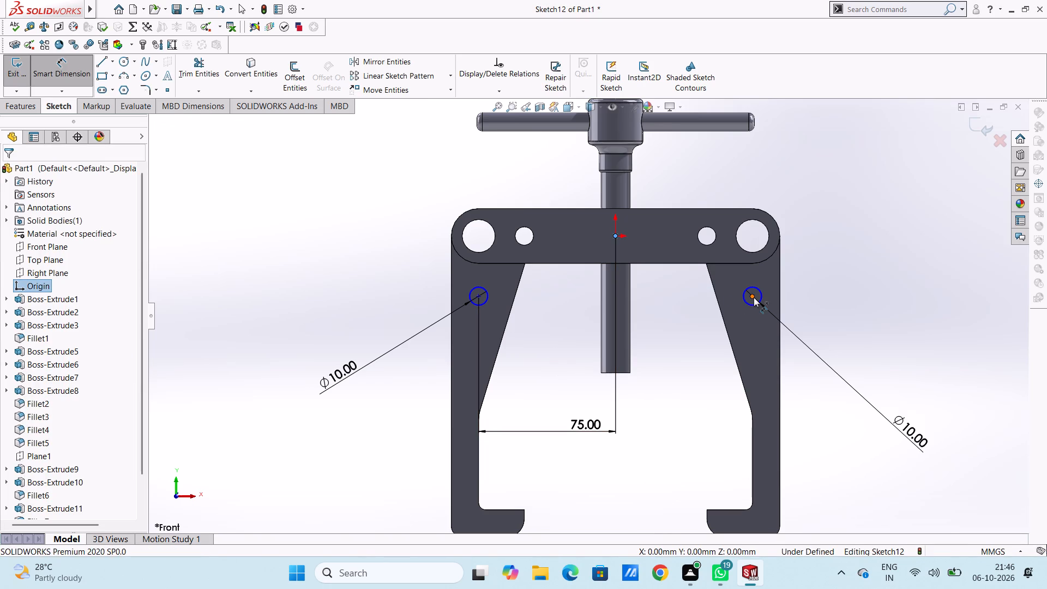
{"action": "left_click", "coordinate": [679, 431]}
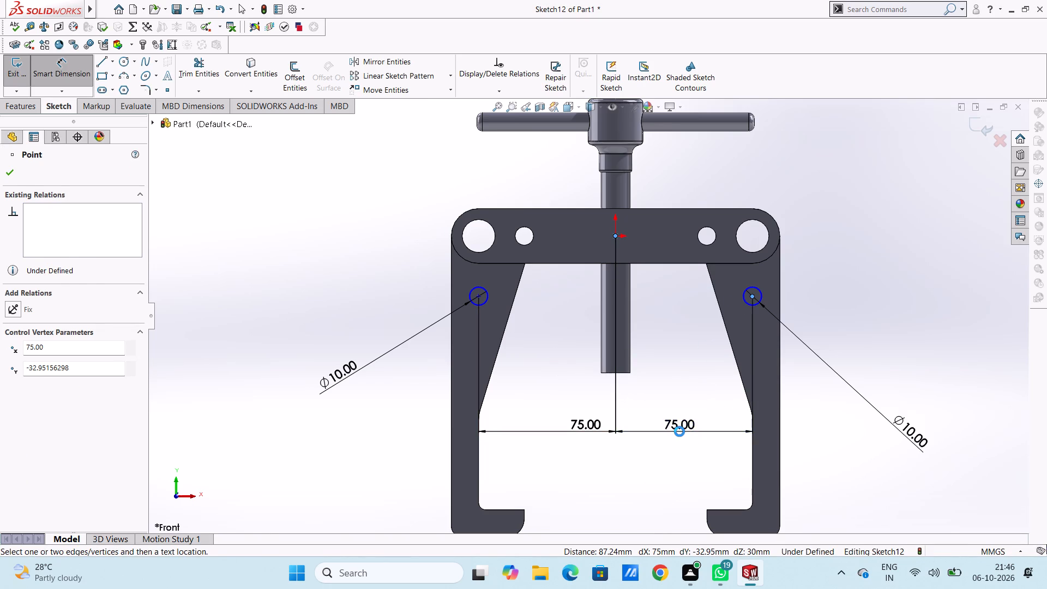
{"action": "left_click", "coordinate": [637, 414]}
{"action": "left_click", "coordinate": [568, 402]}
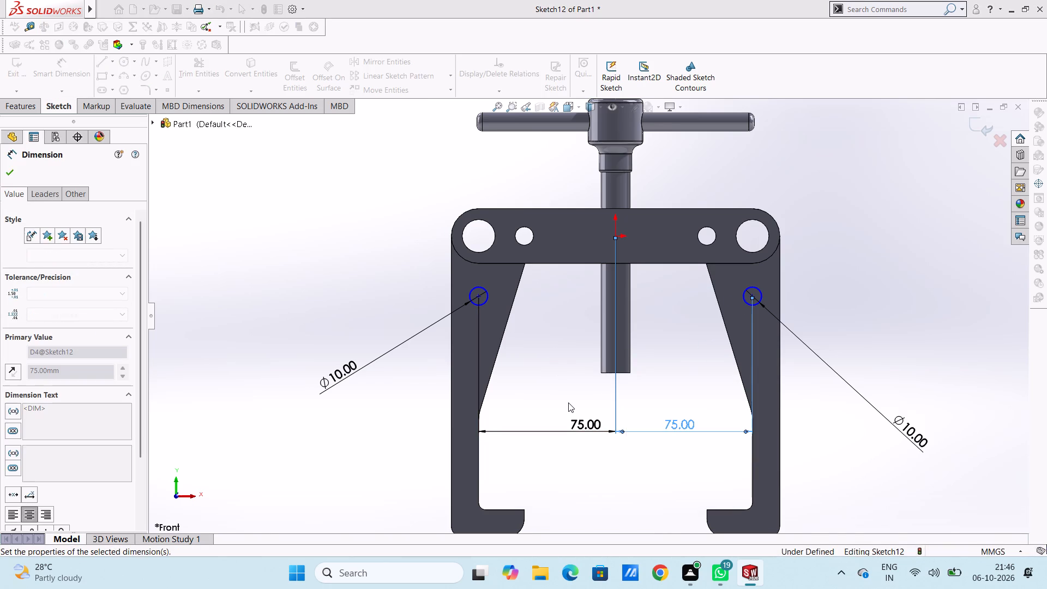
Dimension the left leg circle's centre 10 mm below the crossbar's bottom edge.
{"action": "left_click", "coordinate": [480, 297]}
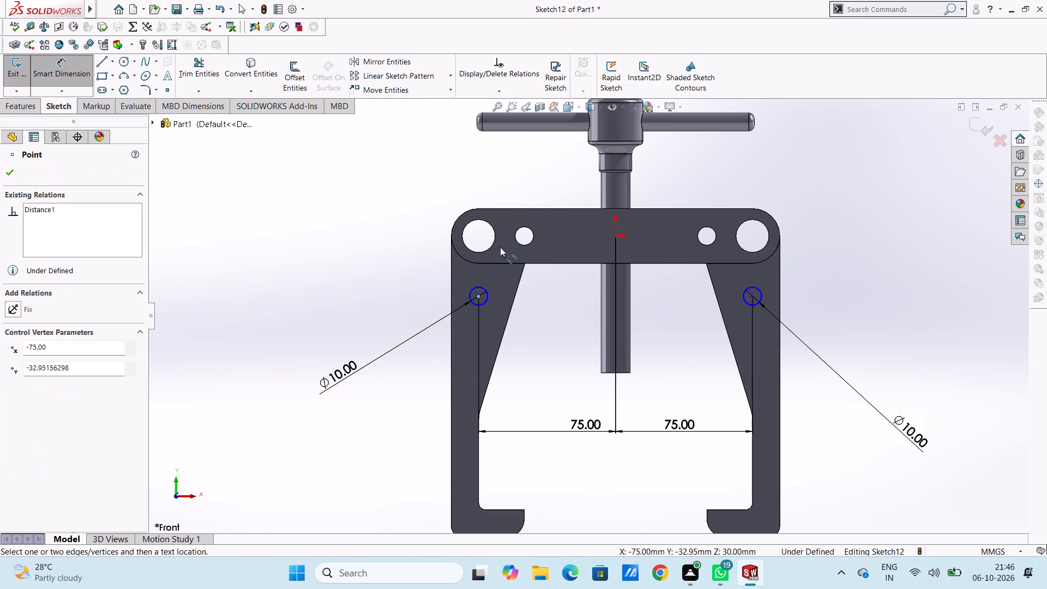
{"action": "left_click", "coordinate": [504, 263]}
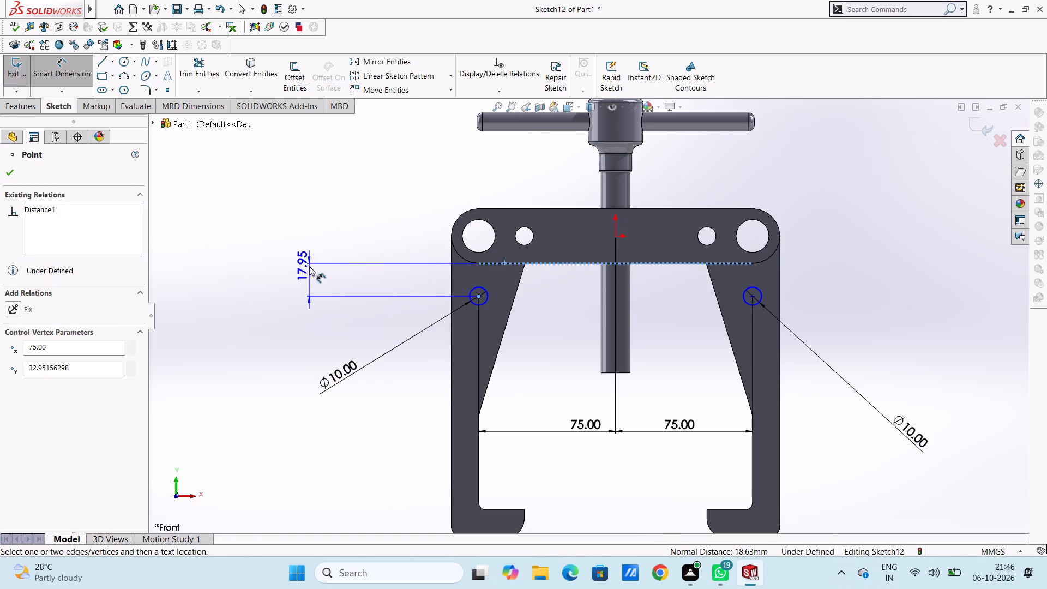
{"action": "left_click", "coordinate": [309, 266]}
{"action": "type", "text": "10"}
{"action": "key", "text": "Return"}
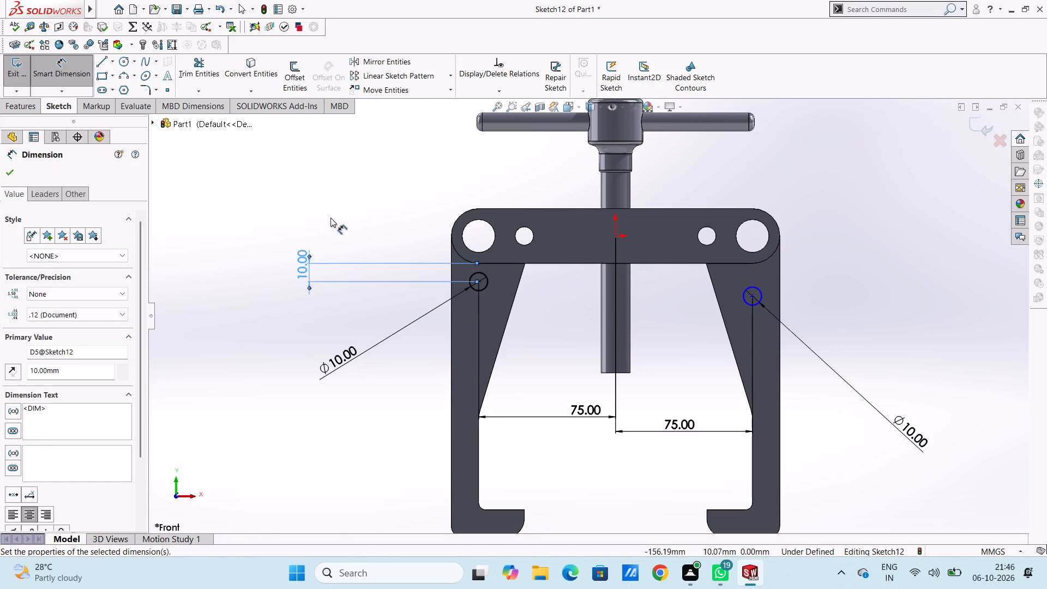
{"action": "left_click", "coordinate": [330, 218]}
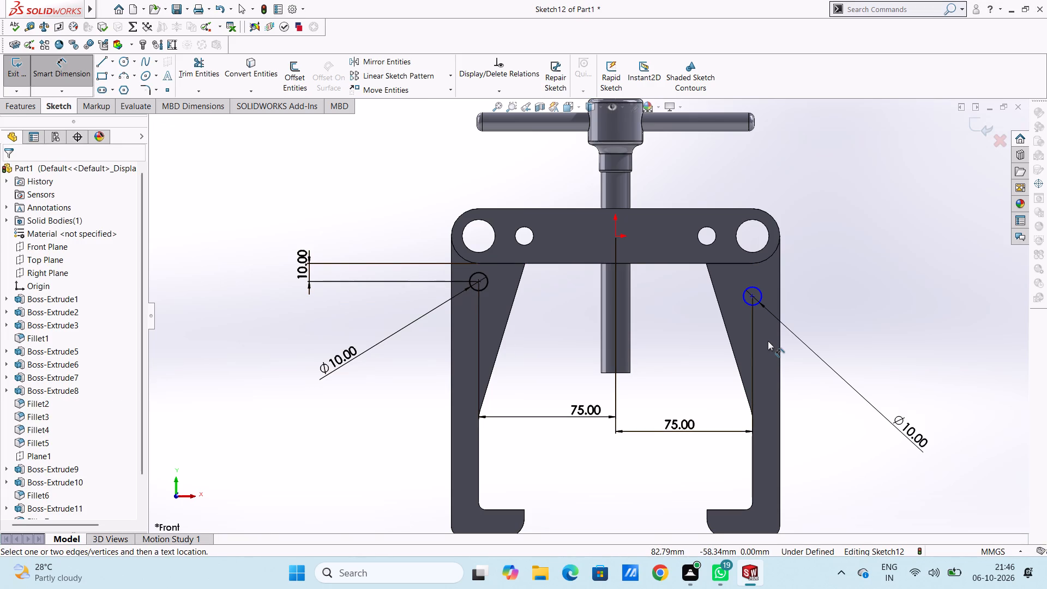
Set the left leg circle's vertical distance from the crossbar's bottom edge to 8 mm.
{"action": "double_click", "coordinate": [307, 269]}
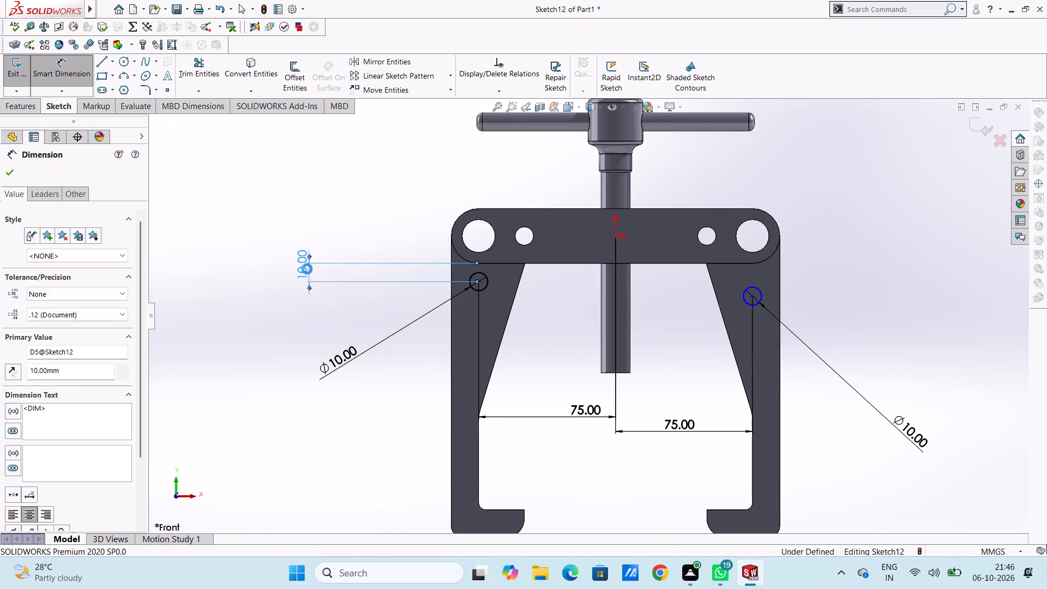
{"action": "key", "text": "8"}
{"action": "key", "text": "Return"}
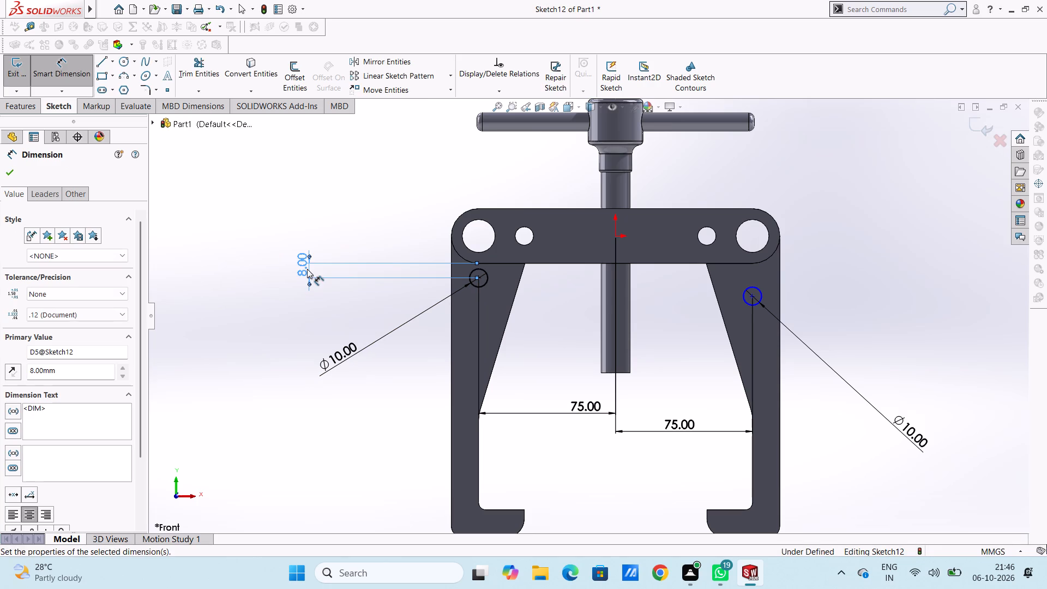
{"action": "left_click", "coordinate": [343, 196]}
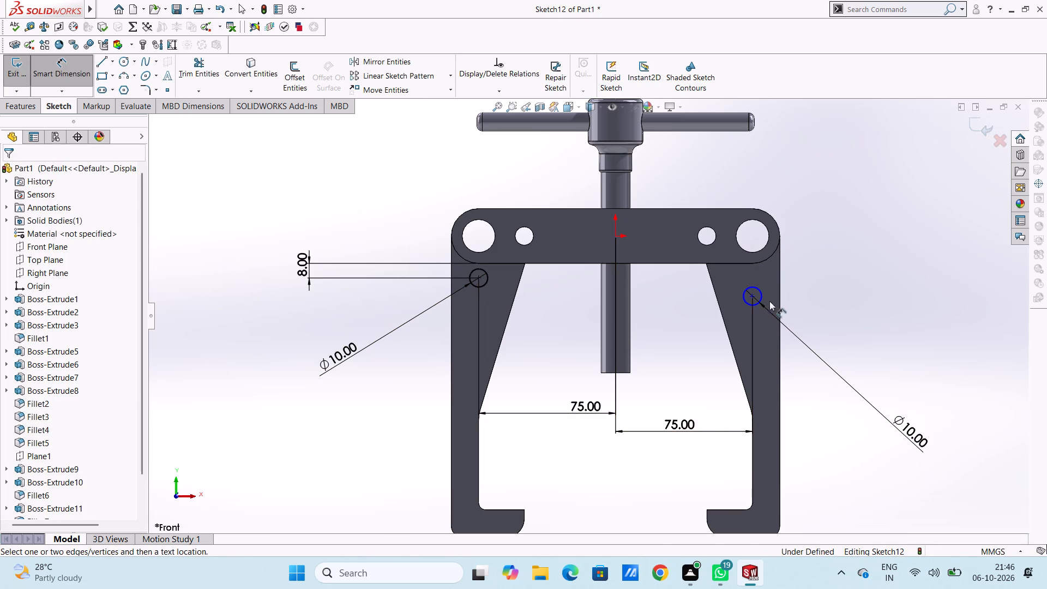
Dimension the right leg circle's centre 8 mm below the crossbar's bottom edge.
{"action": "left_click", "coordinate": [755, 298]}
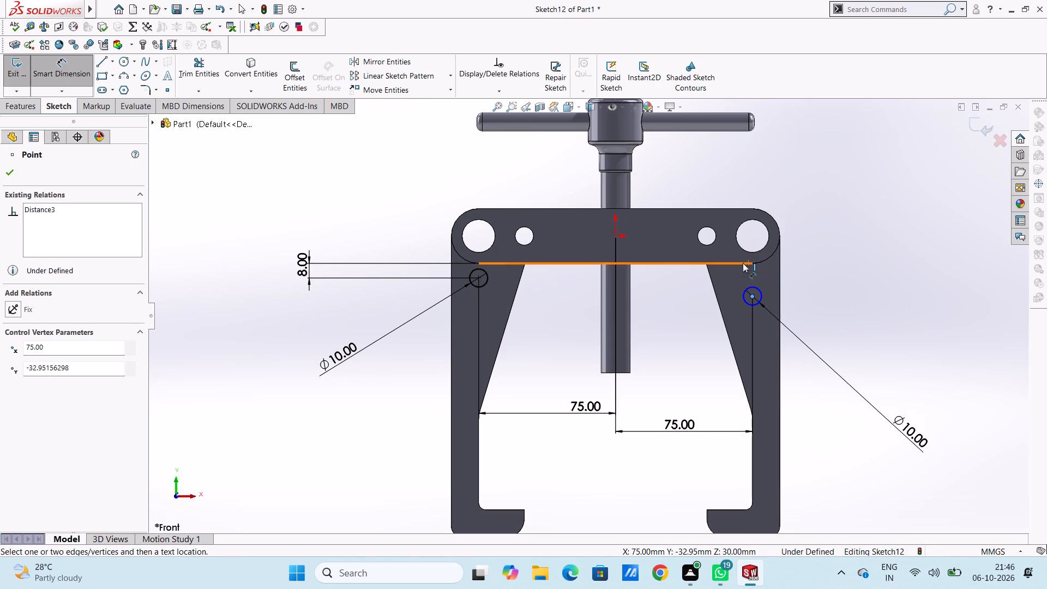
{"action": "left_click", "coordinate": [743, 263]}
{"action": "left_click", "coordinate": [949, 263]}
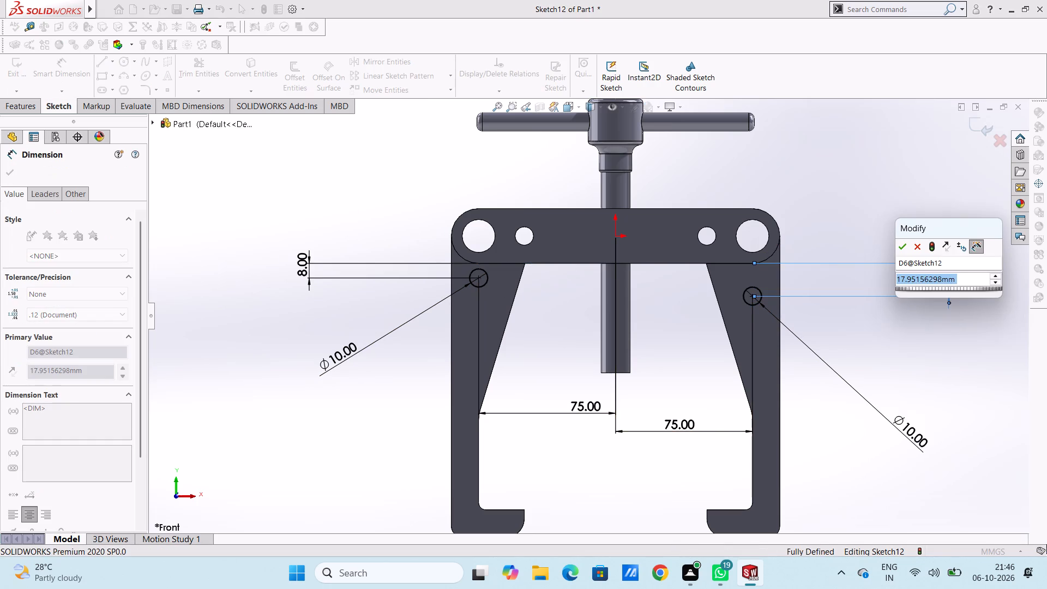
{"action": "key", "text": "8"}
{"action": "key", "text": "Return"}
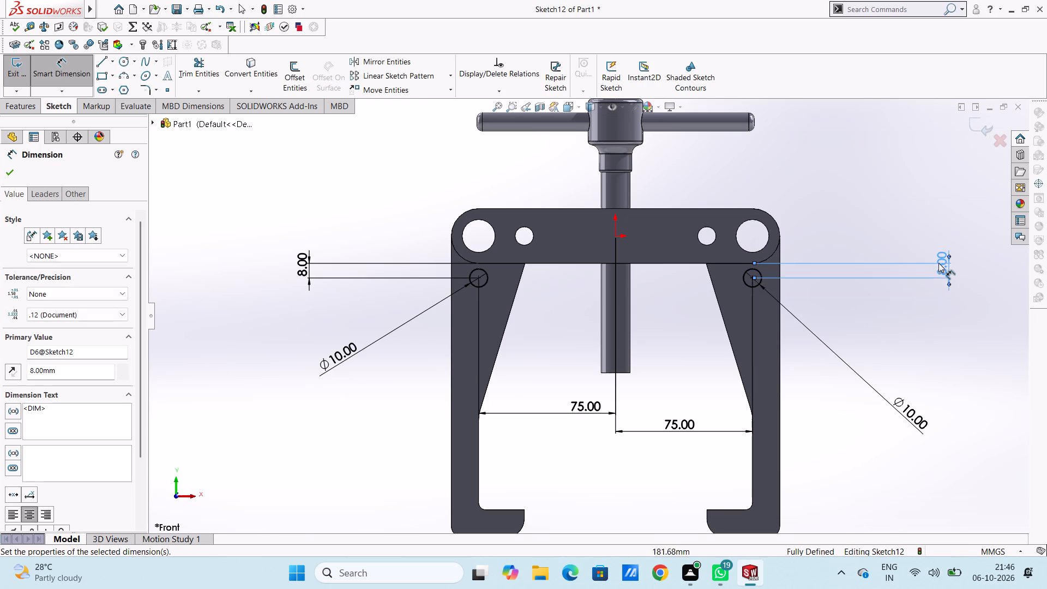
{"action": "left_click", "coordinate": [895, 217]}
Cut the two 10 mm leg circles through the legs with a blind extruded cut 50 mm deep.
{"action": "middle_click_drag", "start_coordinate": [882, 219], "coordinate": [844, 244]}
{"action": "left_click", "coordinate": [65, 75]}
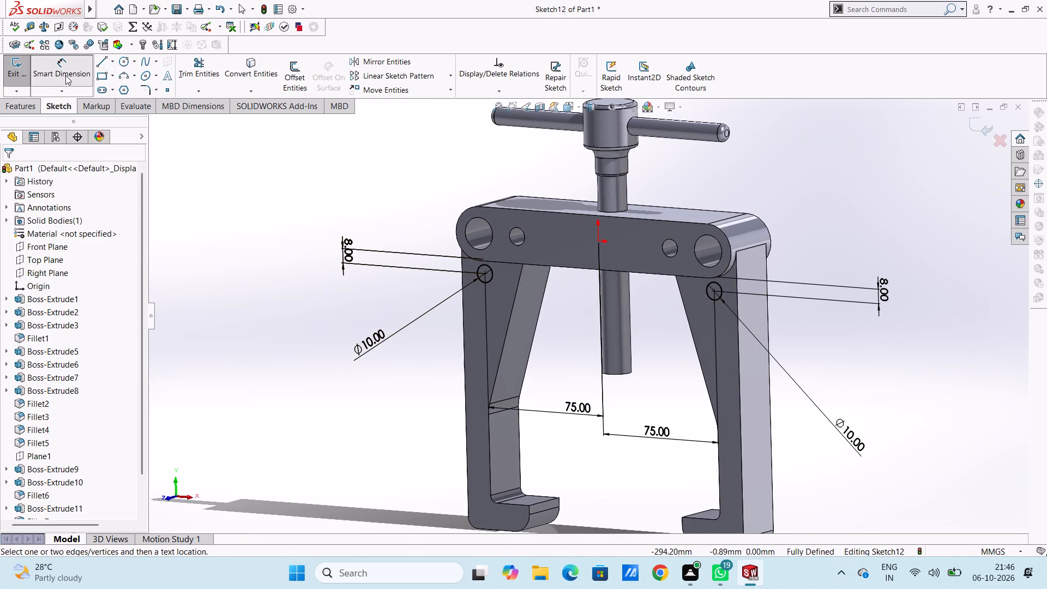
{"action": "left_click", "coordinate": [33, 105]}
{"action": "left_click", "coordinate": [190, 65]}
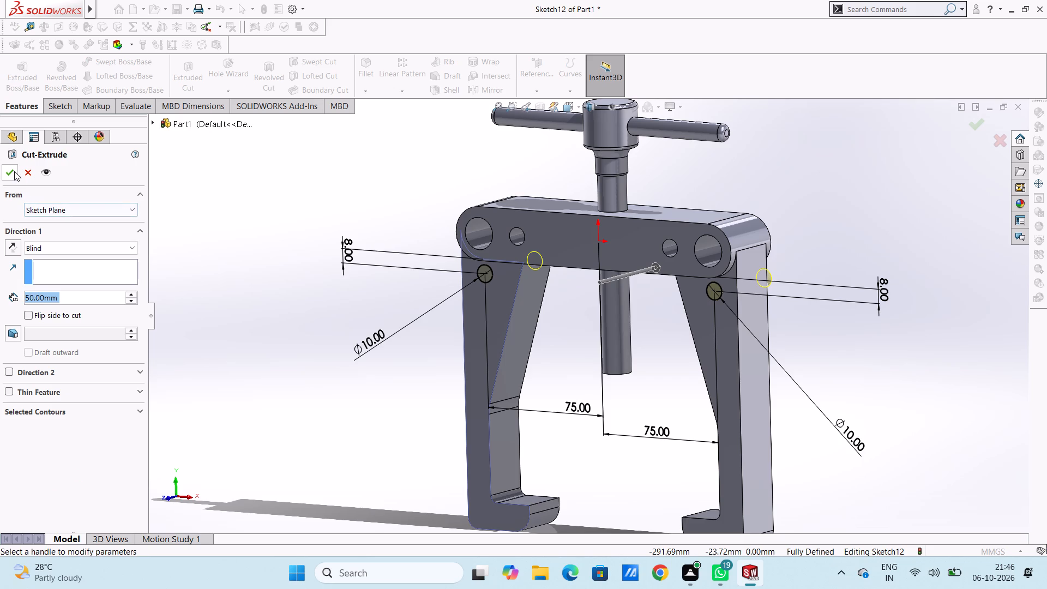
{"action": "left_click", "coordinate": [14, 171]}
{"action": "left_click", "coordinate": [209, 239]}
Examine the puller from the front and back, checking the holes in the crossbar and both legs.
{"action": "middle_click_drag", "start_coordinate": [221, 249], "coordinate": [274, 245]}
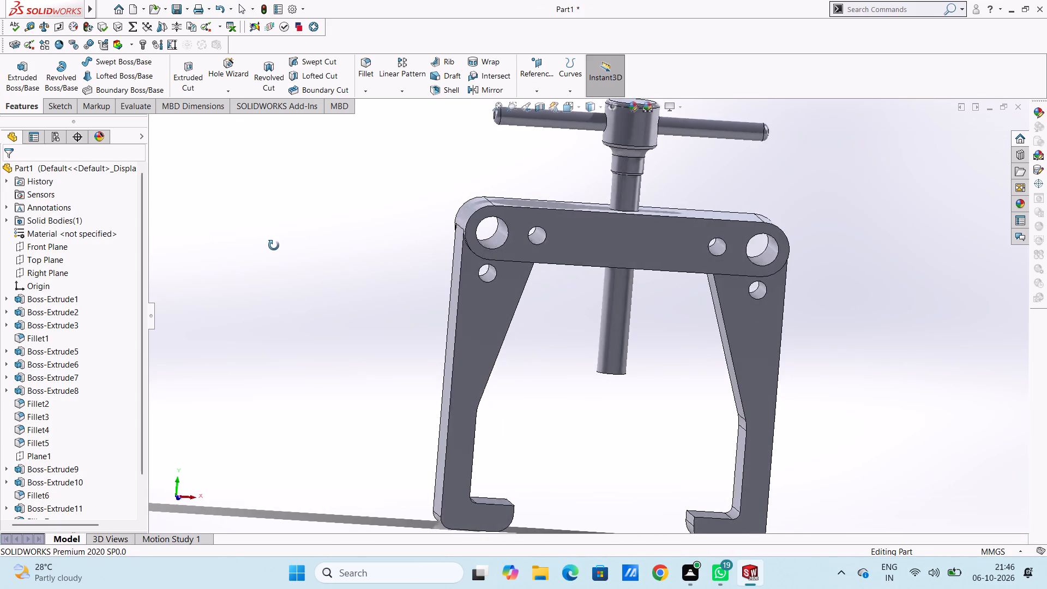
{"action": "middle_click_drag", "start_coordinate": [274, 245], "coordinate": [441, 329]}
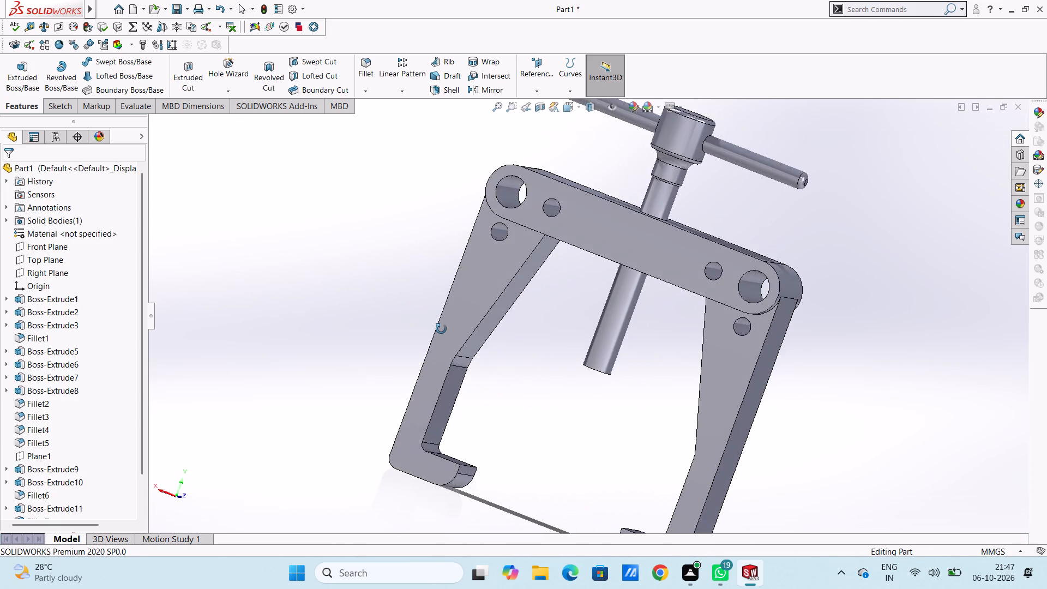
{"action": "middle_click_drag", "start_coordinate": [441, 329], "coordinate": [256, 312]}
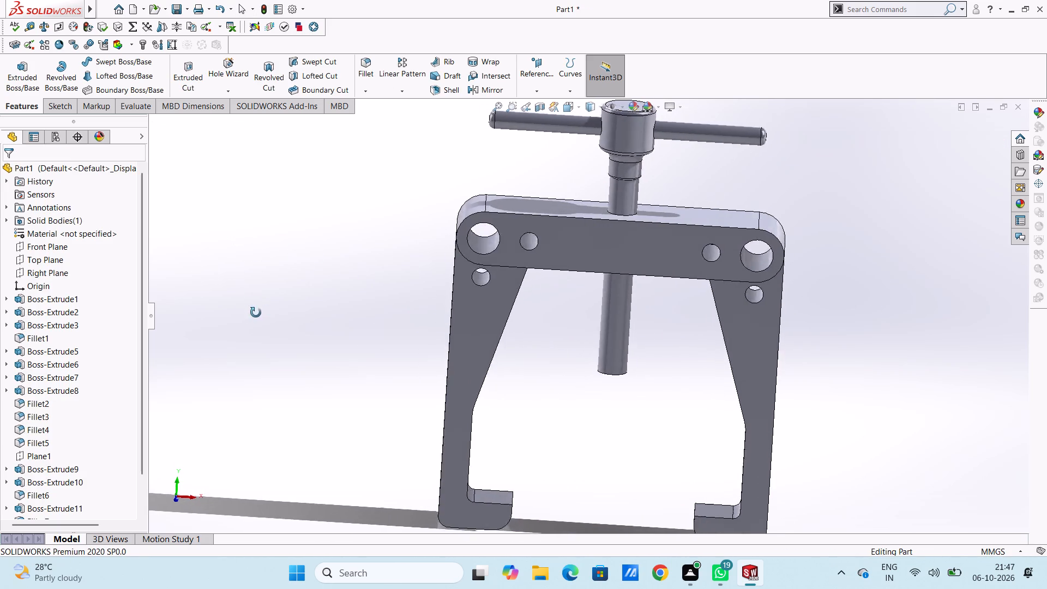
{"action": "middle_click_drag", "start_coordinate": [256, 312], "coordinate": [242, 305]}
{"action": "scroll", "coordinate": [261, 317], "scroll_direction": "up", "scroll_amount": 4}
{"action": "middle_click_drag", "start_coordinate": [311, 334], "coordinate": [359, 248]}
{"action": "middle_click_drag", "start_coordinate": [381, 320], "coordinate": [358, 364]}
{"action": "middle_click_drag", "start_coordinate": [380, 286], "coordinate": [572, 395]}
{"action": "middle_click", "coordinate": [571, 395]}
{"action": "middle_click_drag", "start_coordinate": [557, 386], "coordinate": [509, 365]}
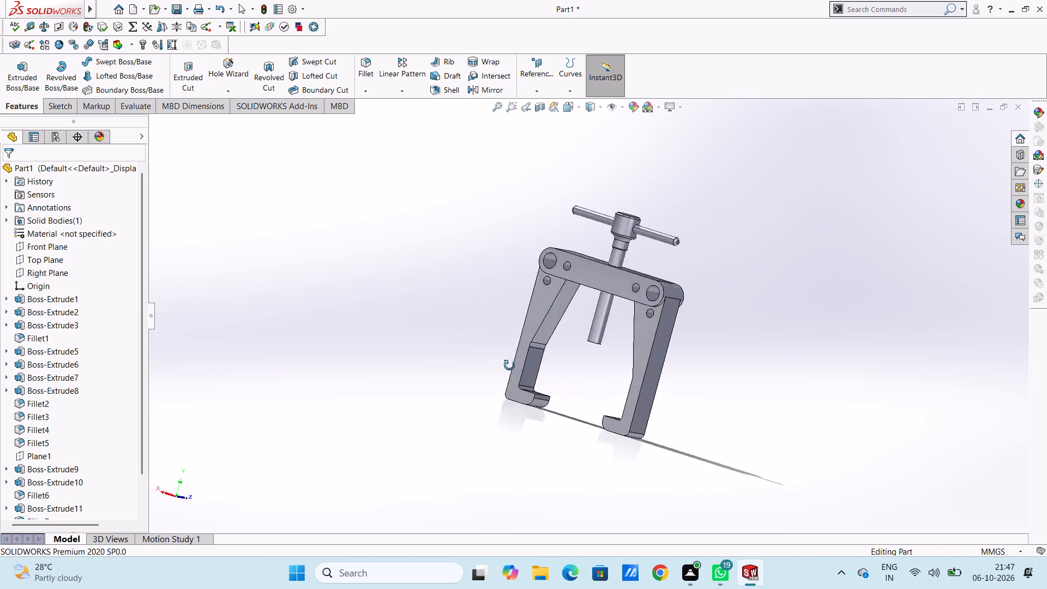
{"action": "middle_click_drag", "start_coordinate": [509, 365], "coordinate": [392, 306]}
{"action": "middle_click_drag", "start_coordinate": [436, 385], "coordinate": [429, 392]}
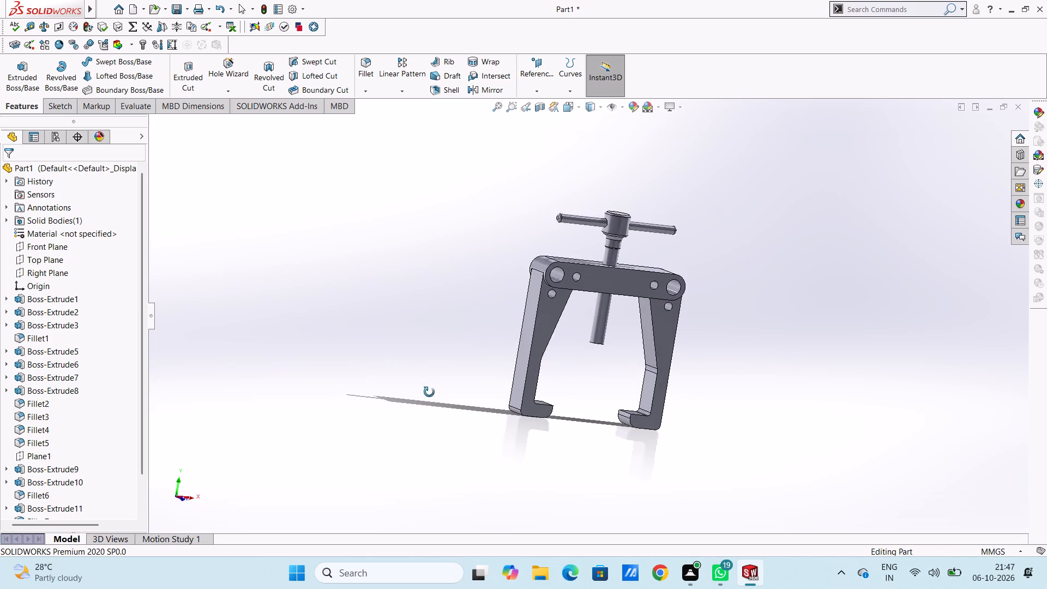
{"action": "middle_click_drag", "start_coordinate": [429, 392], "coordinate": [405, 384]}
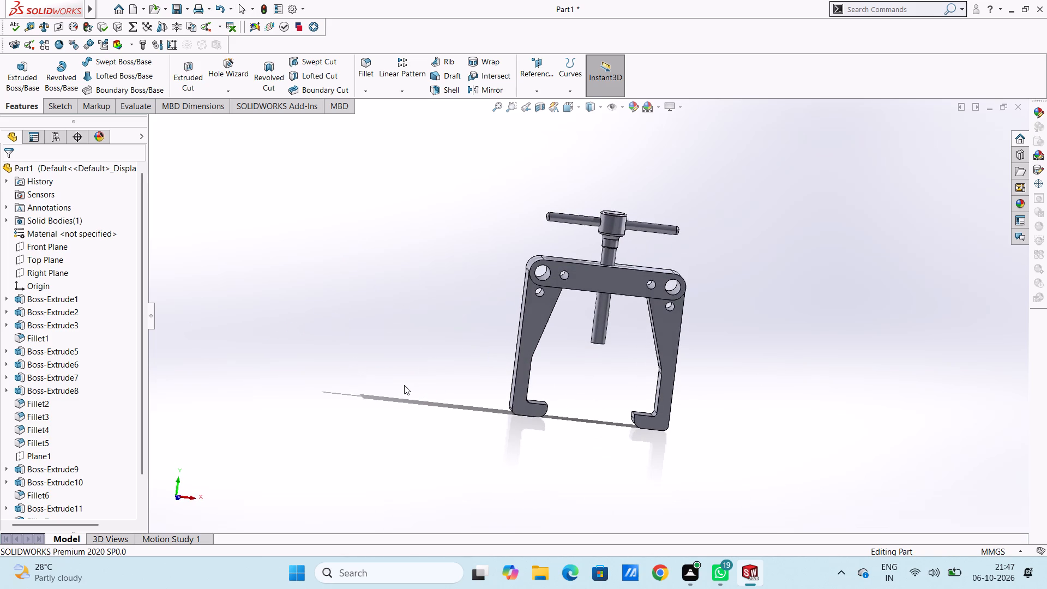
Sketch a circle of 6 mm radius on the bottom face of the central rod, centred on the rod.
{"action": "key", "text": "ctrl+6"}
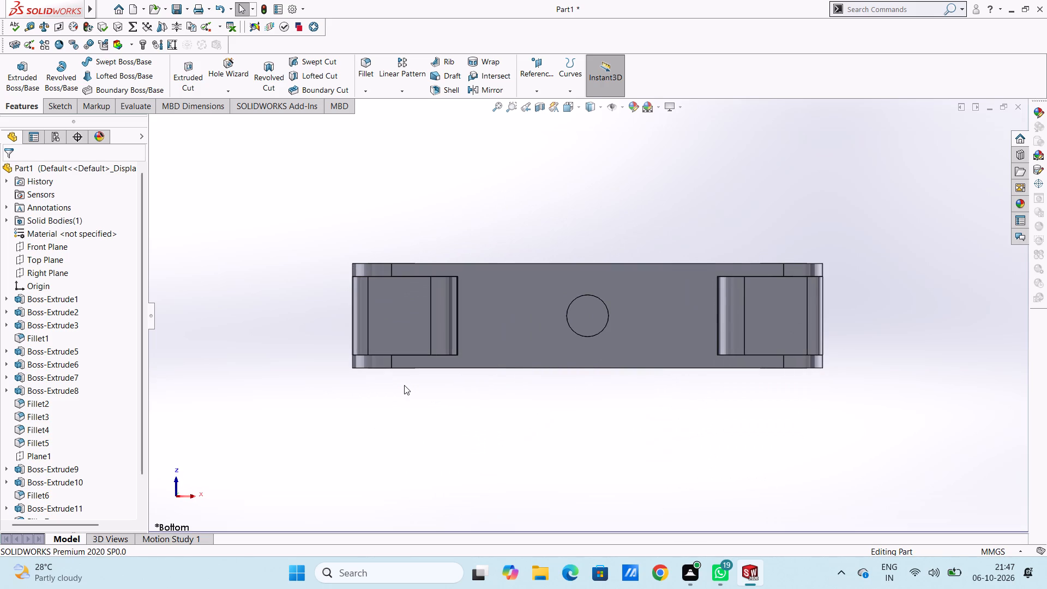
{"action": "left_click", "coordinate": [591, 314]}
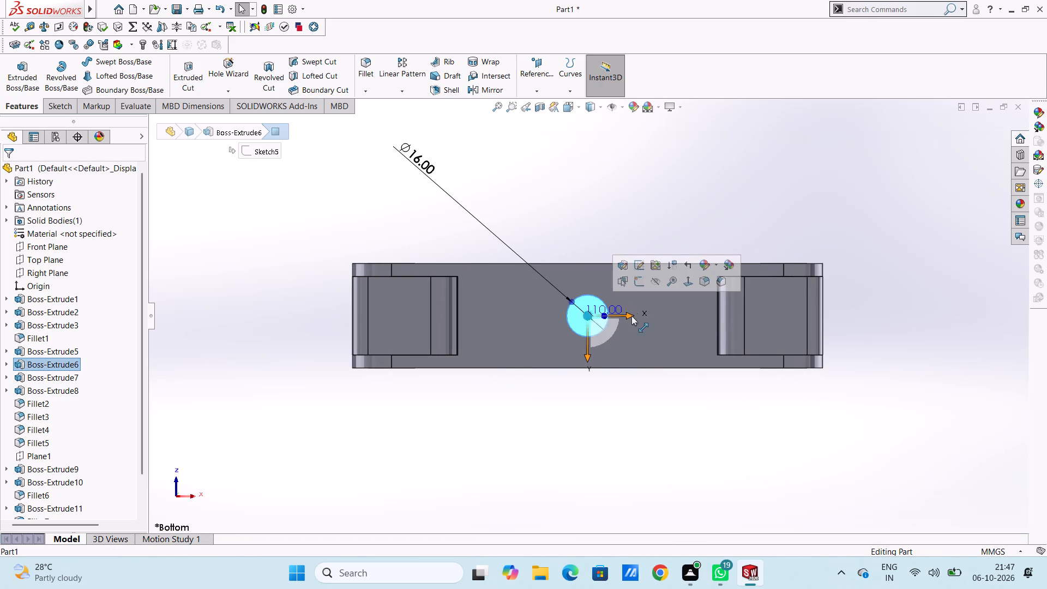
{"action": "left_click", "coordinate": [636, 283]}
{"action": "left_click", "coordinate": [601, 201]}
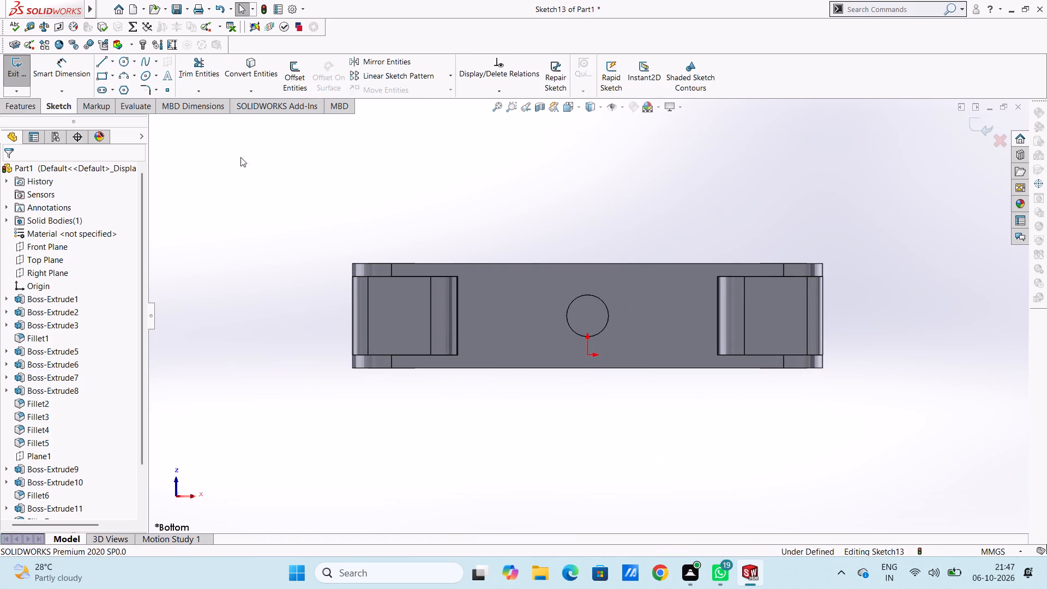
{"action": "left_click", "coordinate": [119, 62]}
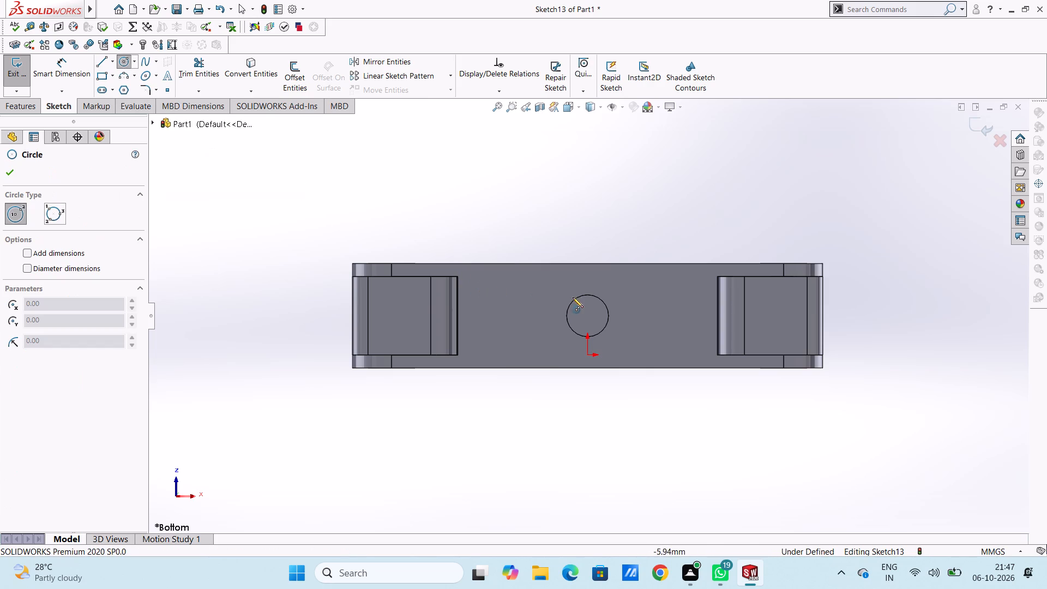
{"action": "left_click", "coordinate": [587, 315]}
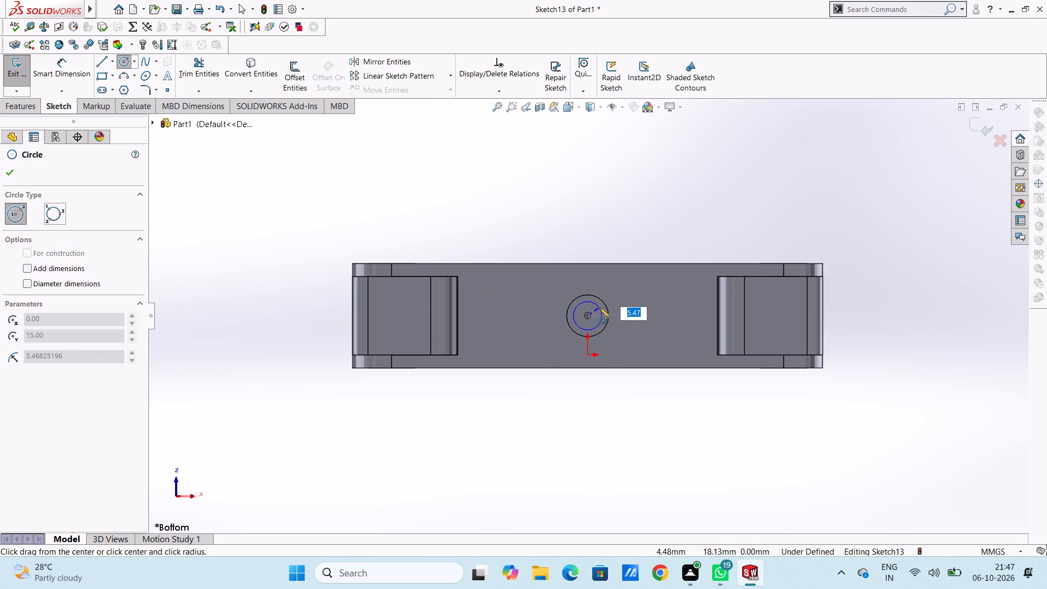
{"action": "key", "text": "6"}
{"action": "key", "text": "Return"}
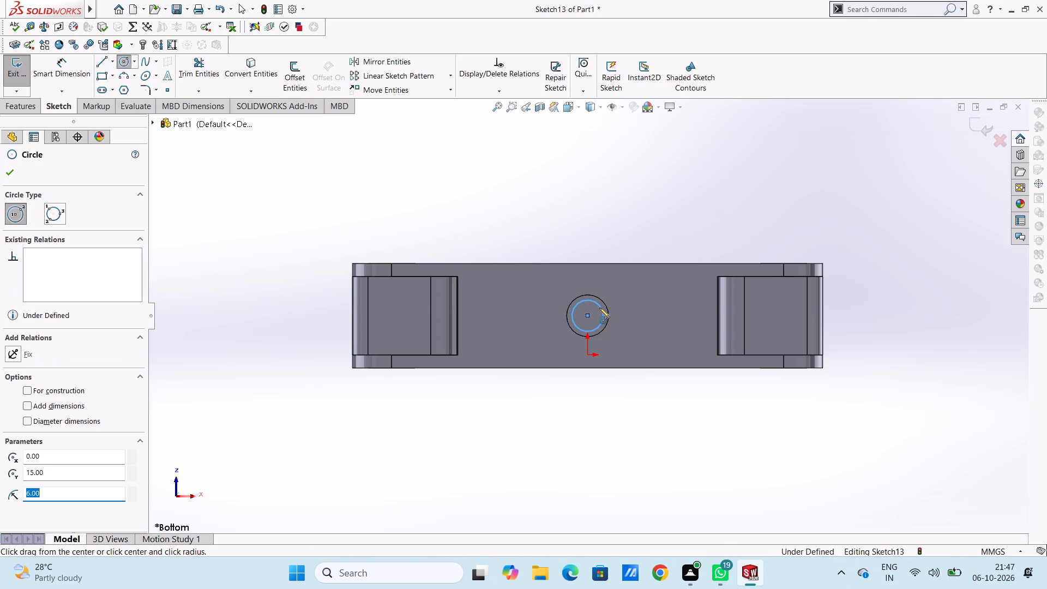
{"action": "left_click", "coordinate": [8, 176]}
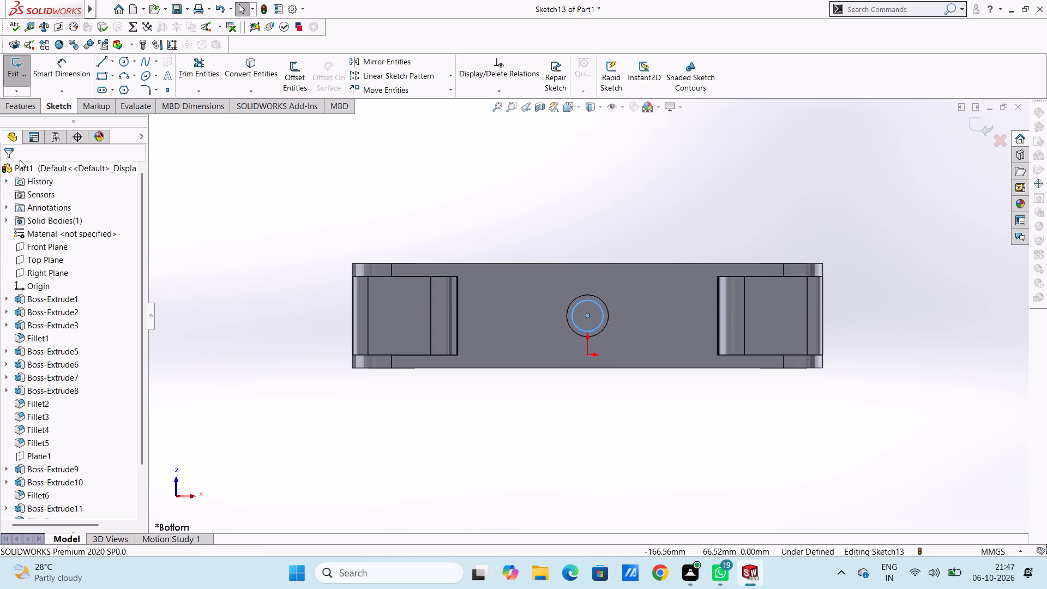
Dimension the diameter of the circle on the rod's bottom face at 12 mm.
{"action": "left_click", "coordinate": [70, 74]}
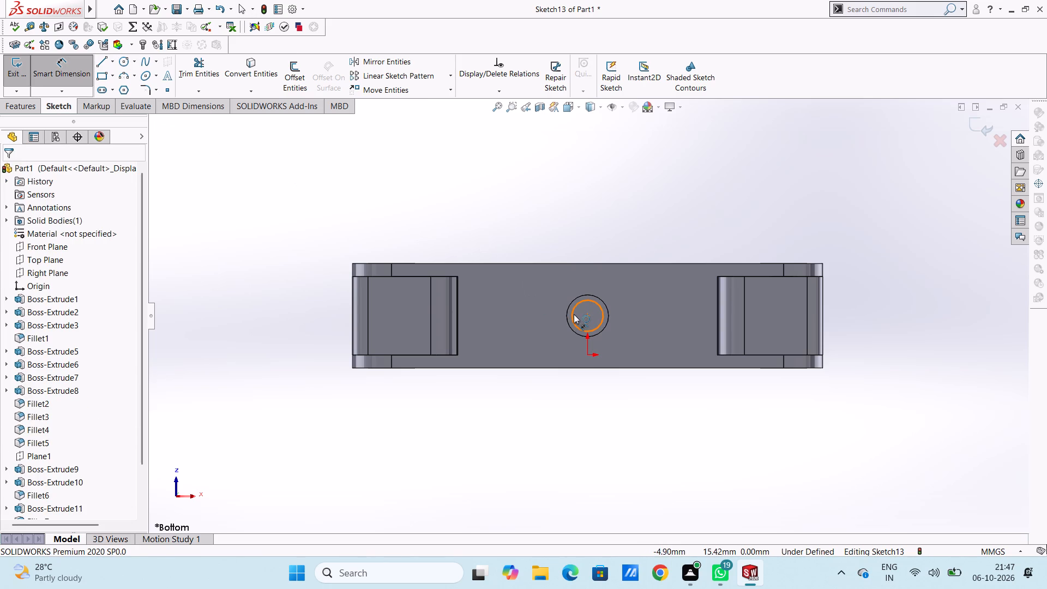
{"action": "left_click", "coordinate": [574, 314]}
{"action": "left_click", "coordinate": [448, 185]}
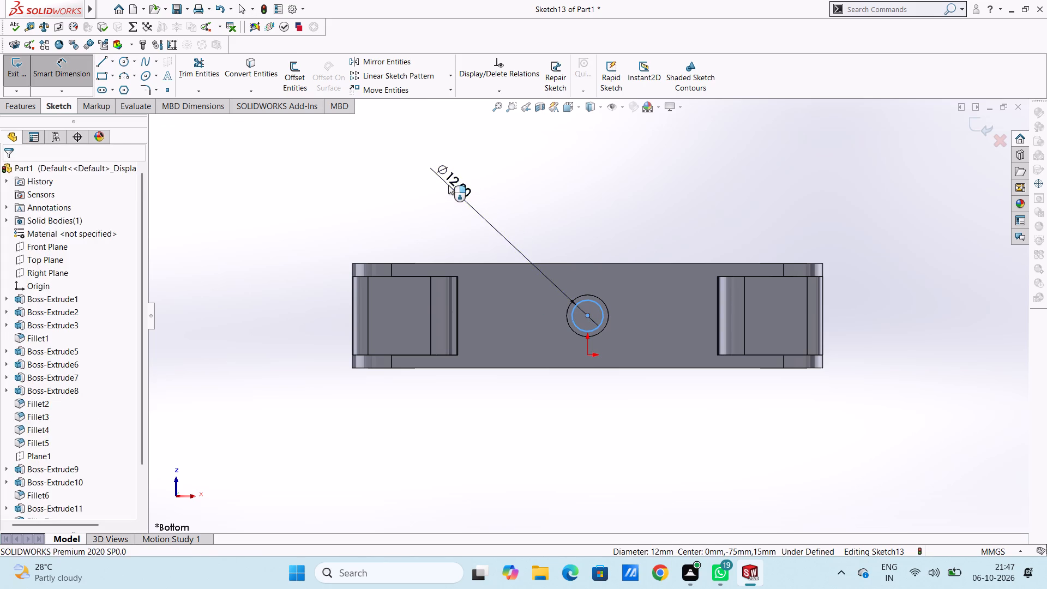
{"action": "left_click", "coordinate": [397, 168]}
{"action": "left_click", "coordinate": [381, 177]}
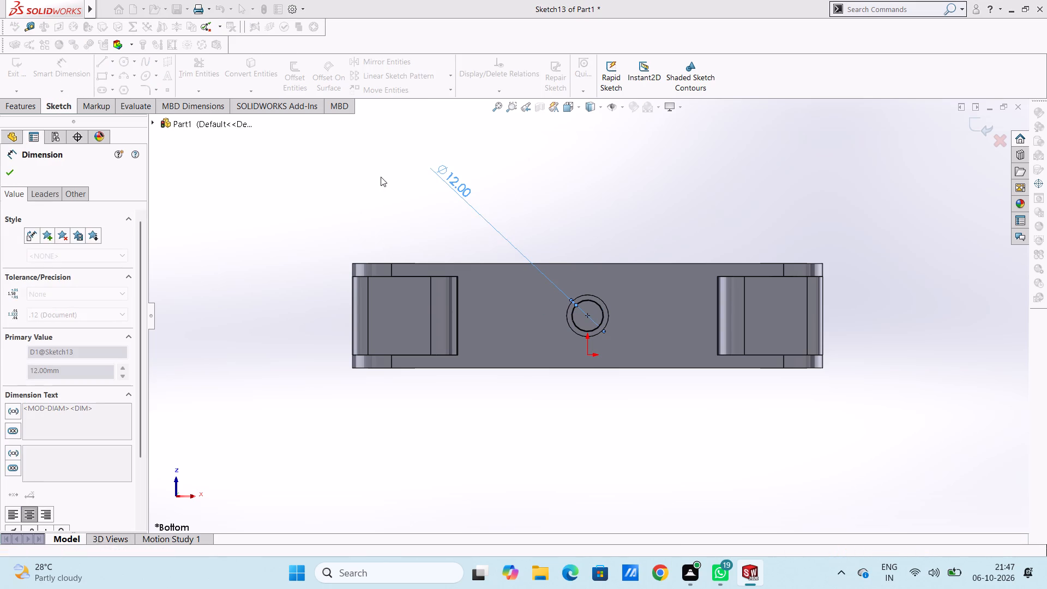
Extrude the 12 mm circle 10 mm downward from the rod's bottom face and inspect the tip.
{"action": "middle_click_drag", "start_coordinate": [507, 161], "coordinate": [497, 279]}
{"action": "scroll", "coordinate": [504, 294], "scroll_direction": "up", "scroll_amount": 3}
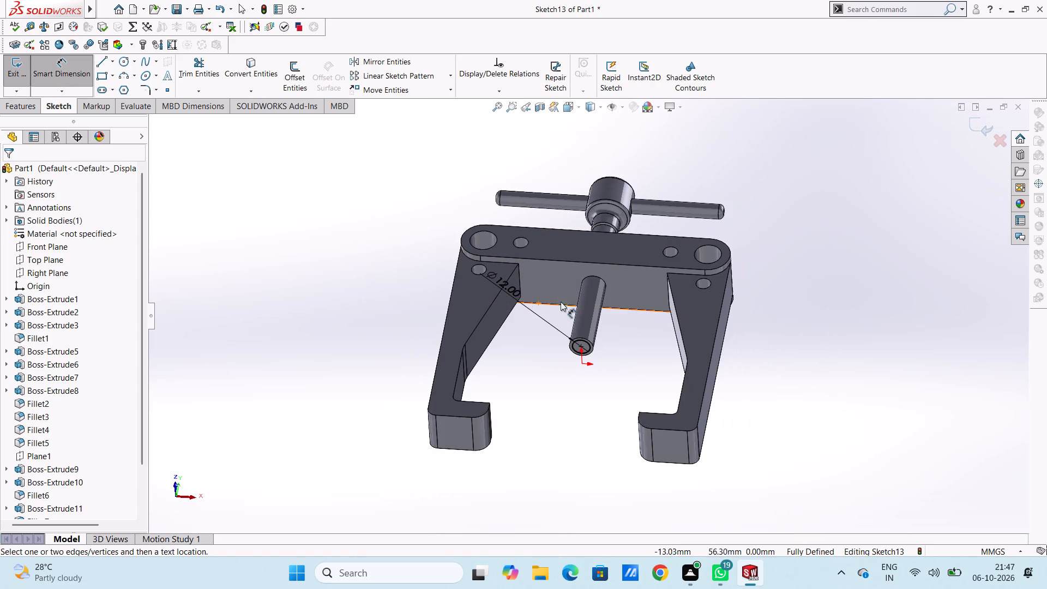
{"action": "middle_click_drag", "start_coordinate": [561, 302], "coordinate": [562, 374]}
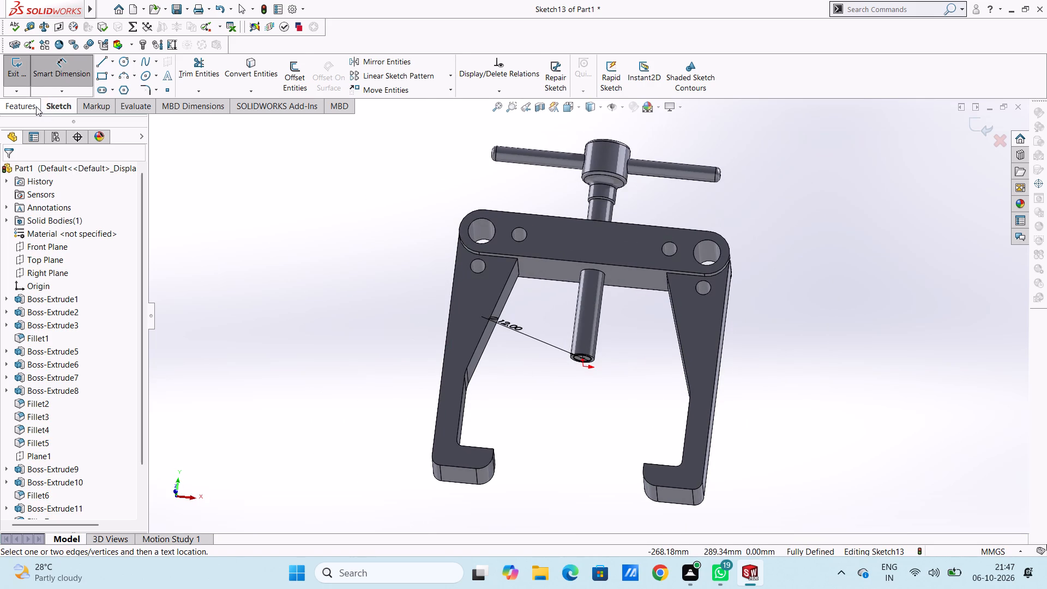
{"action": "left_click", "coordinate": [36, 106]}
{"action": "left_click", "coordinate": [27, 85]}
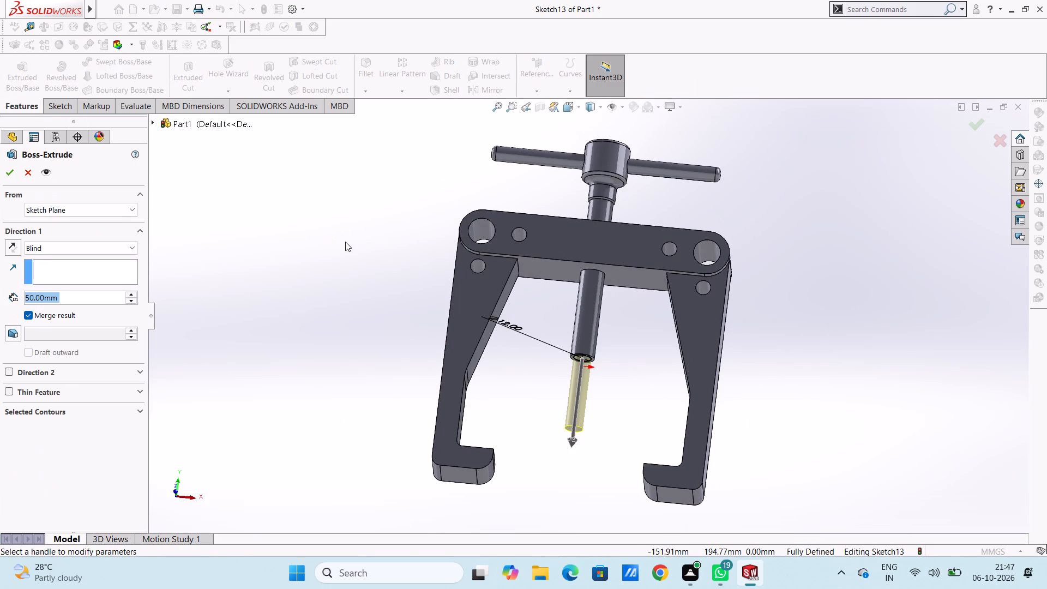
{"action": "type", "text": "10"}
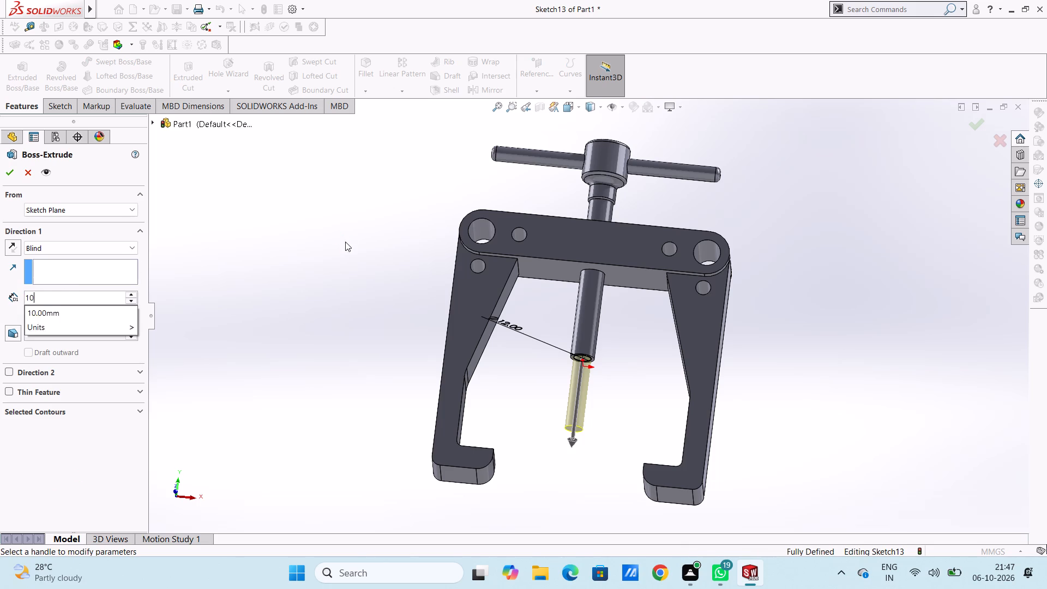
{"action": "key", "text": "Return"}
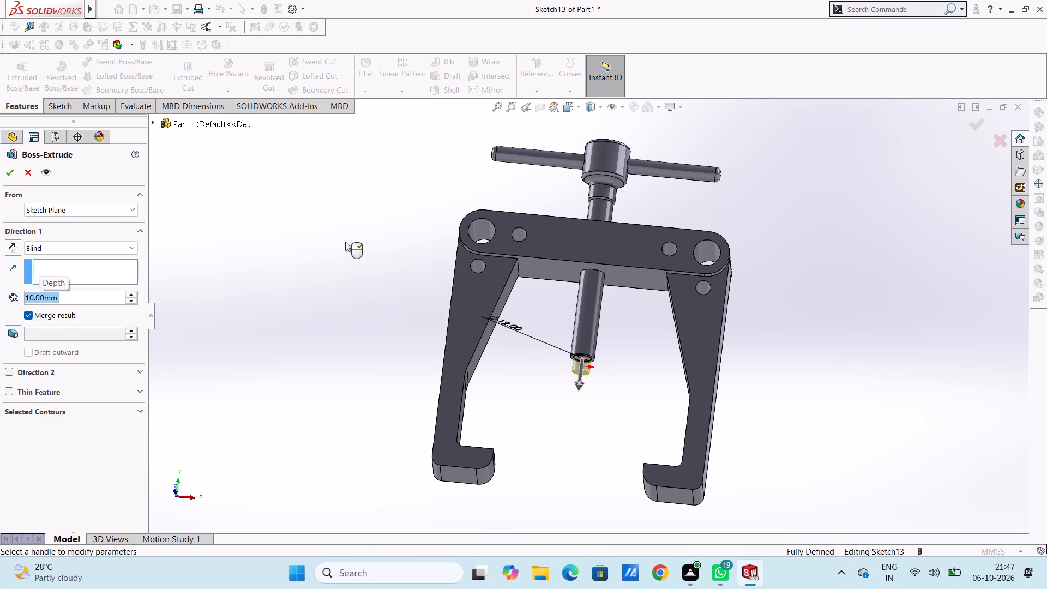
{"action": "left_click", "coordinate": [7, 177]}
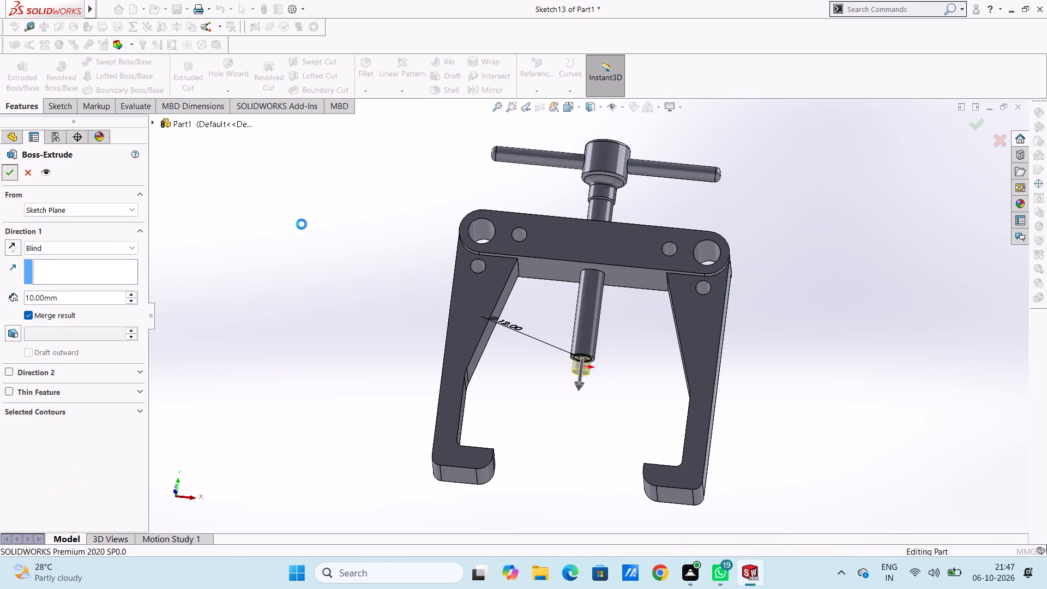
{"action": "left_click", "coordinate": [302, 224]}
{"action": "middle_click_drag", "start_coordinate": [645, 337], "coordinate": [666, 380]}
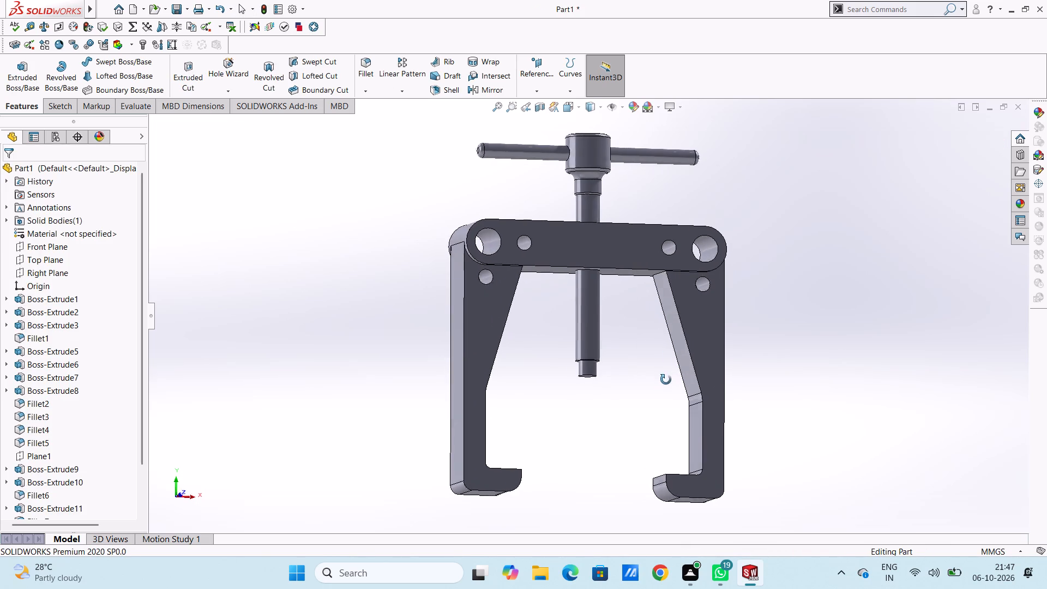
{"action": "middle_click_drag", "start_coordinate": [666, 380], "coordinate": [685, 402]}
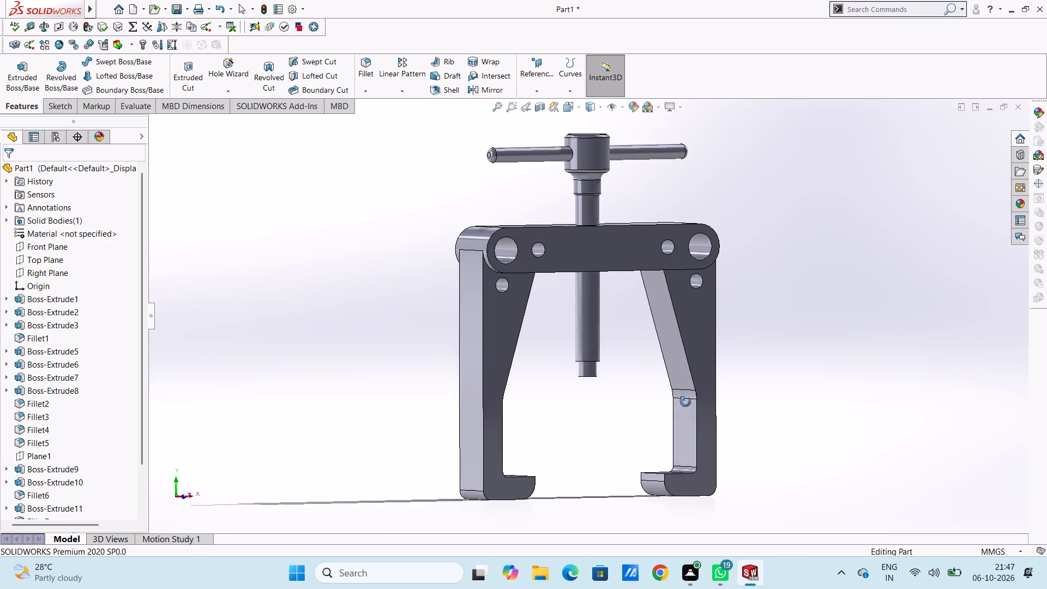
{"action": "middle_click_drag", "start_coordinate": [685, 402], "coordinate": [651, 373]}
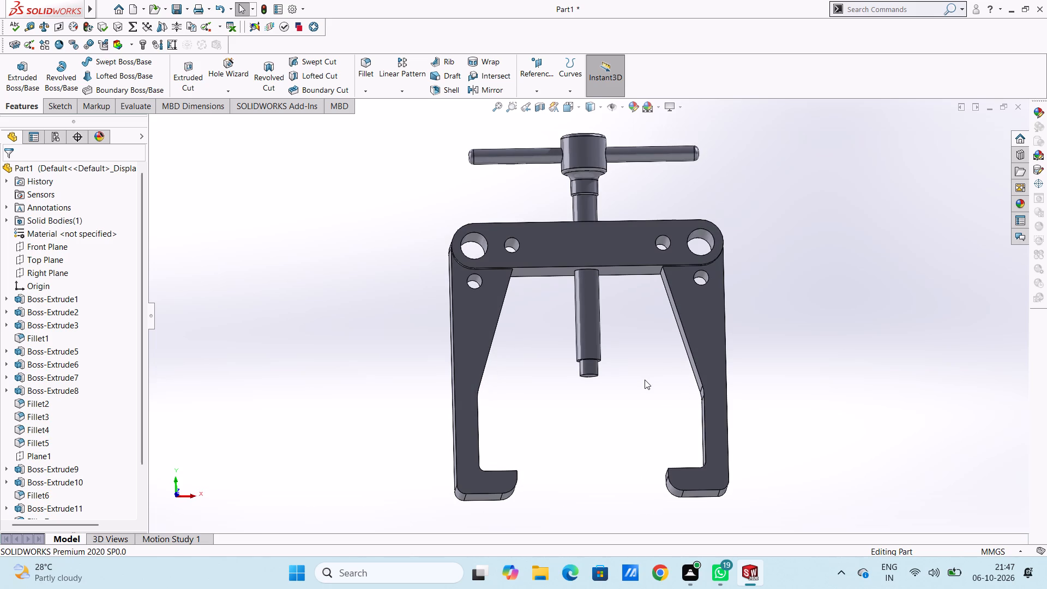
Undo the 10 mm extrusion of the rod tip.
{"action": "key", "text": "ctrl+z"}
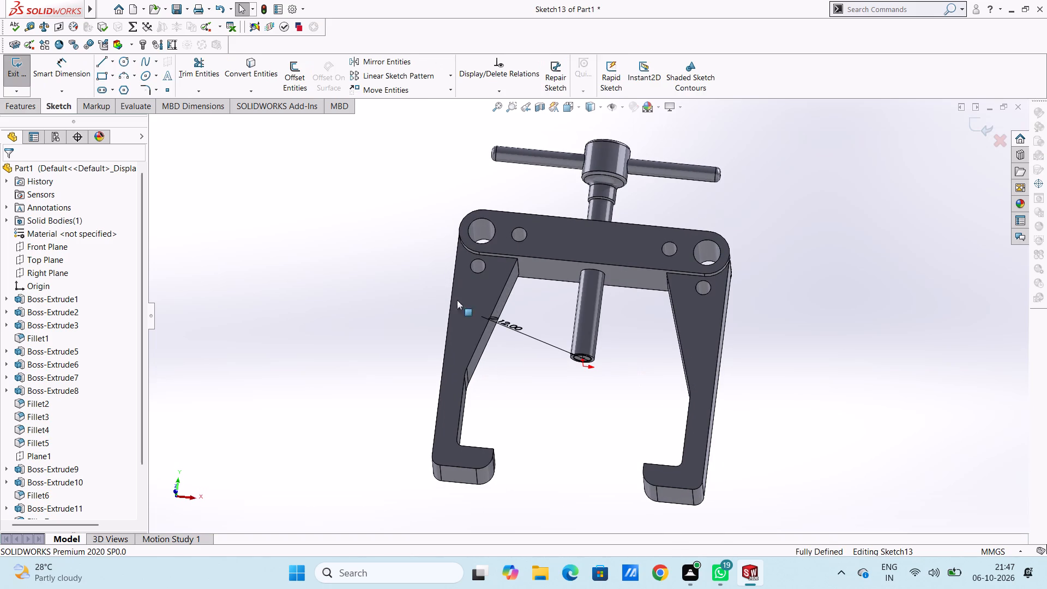
Extrude the 12 mm circle 15 mm downward from the rod's bottom face, merged with the body.
{"action": "left_click", "coordinate": [28, 106]}
{"action": "left_click", "coordinate": [27, 71]}
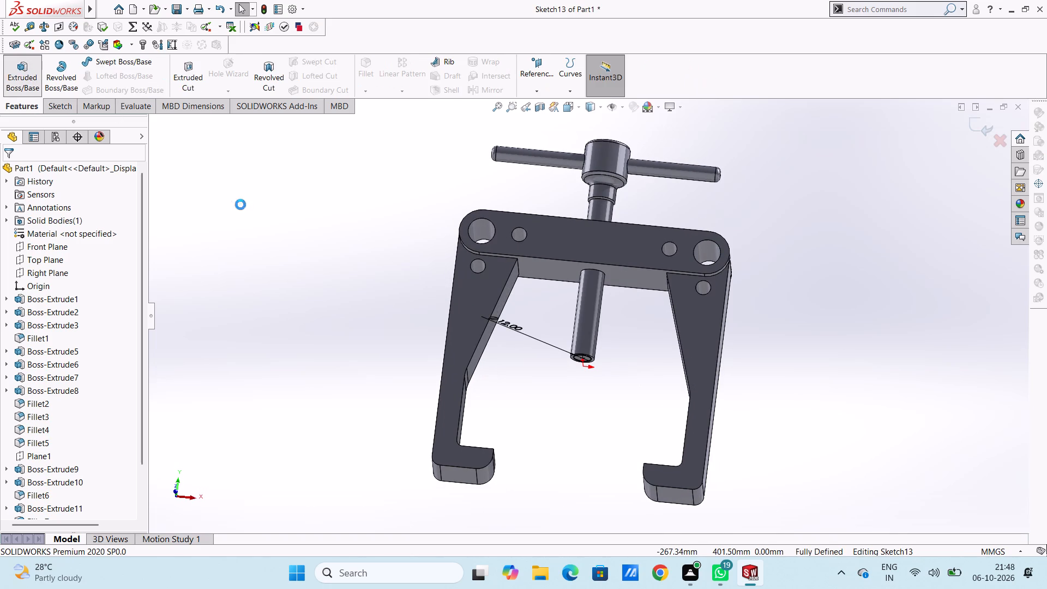
{"action": "type", "text": "12"}
{"action": "key", "text": "Return"}
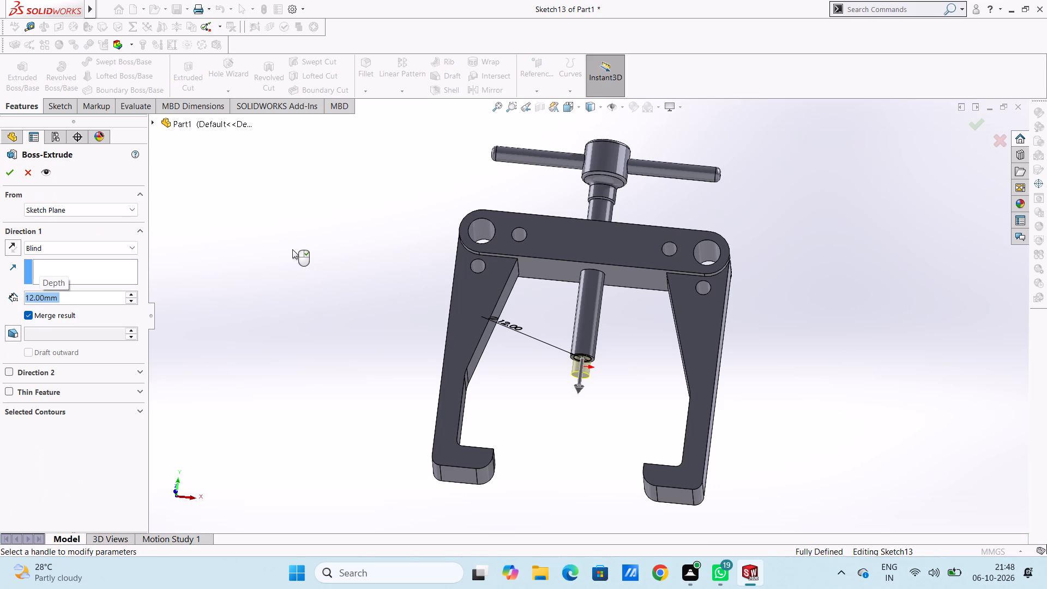
{"action": "type", "text": "15"}
{"action": "key", "text": "Return"}
{"action": "left_click", "coordinate": [11, 170]}
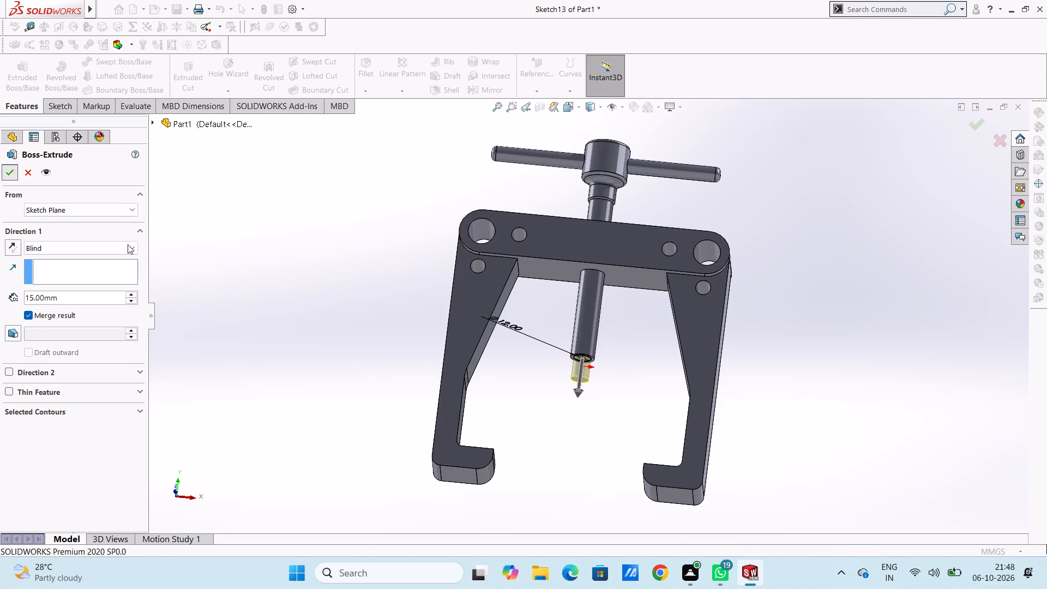
{"action": "left_click", "coordinate": [214, 272]}
{"action": "scroll", "coordinate": [575, 419], "scroll_direction": "down", "scroll_amount": 1}
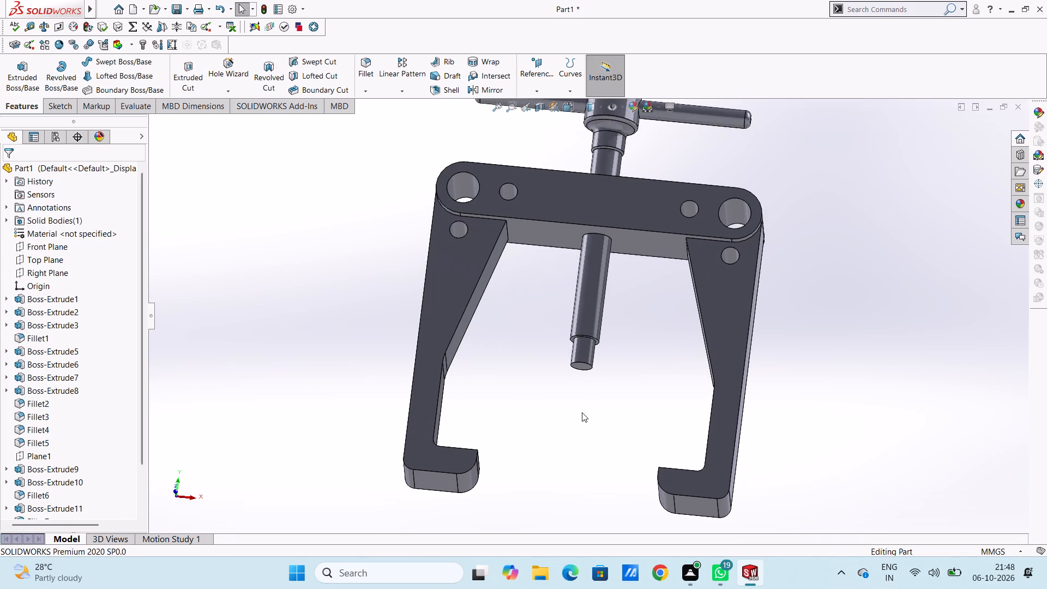
{"action": "scroll", "coordinate": [583, 367], "scroll_direction": "down", "scroll_amount": 4}
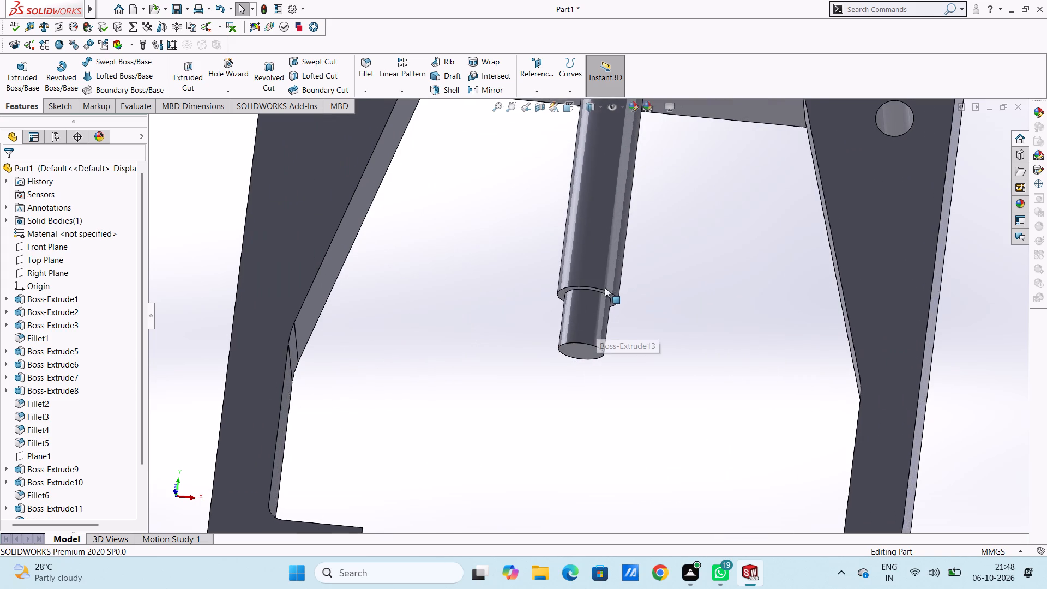
{"action": "scroll", "coordinate": [614, 285], "scroll_direction": "up", "scroll_amount": 3}
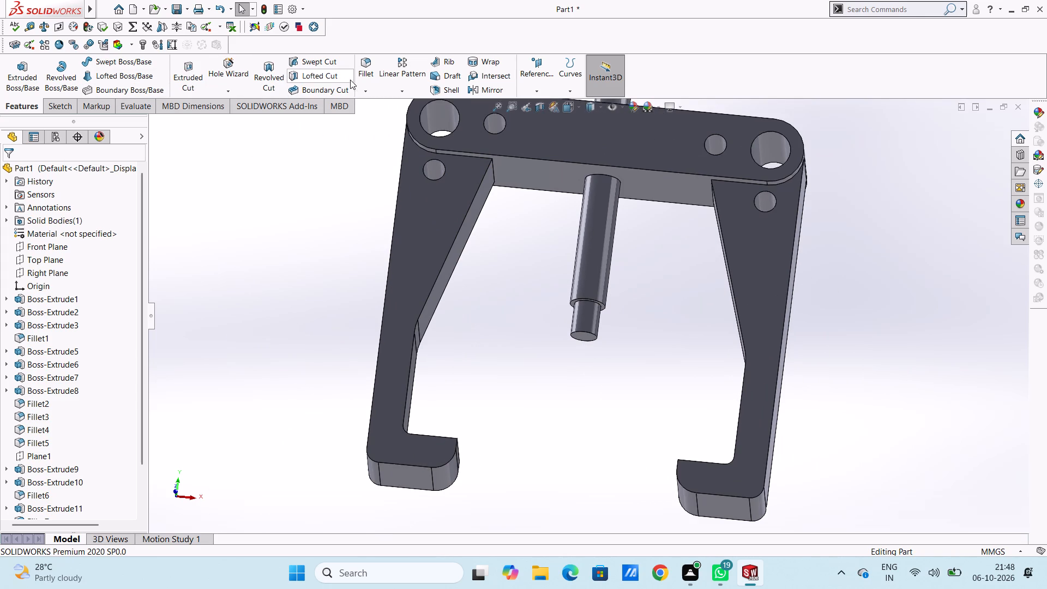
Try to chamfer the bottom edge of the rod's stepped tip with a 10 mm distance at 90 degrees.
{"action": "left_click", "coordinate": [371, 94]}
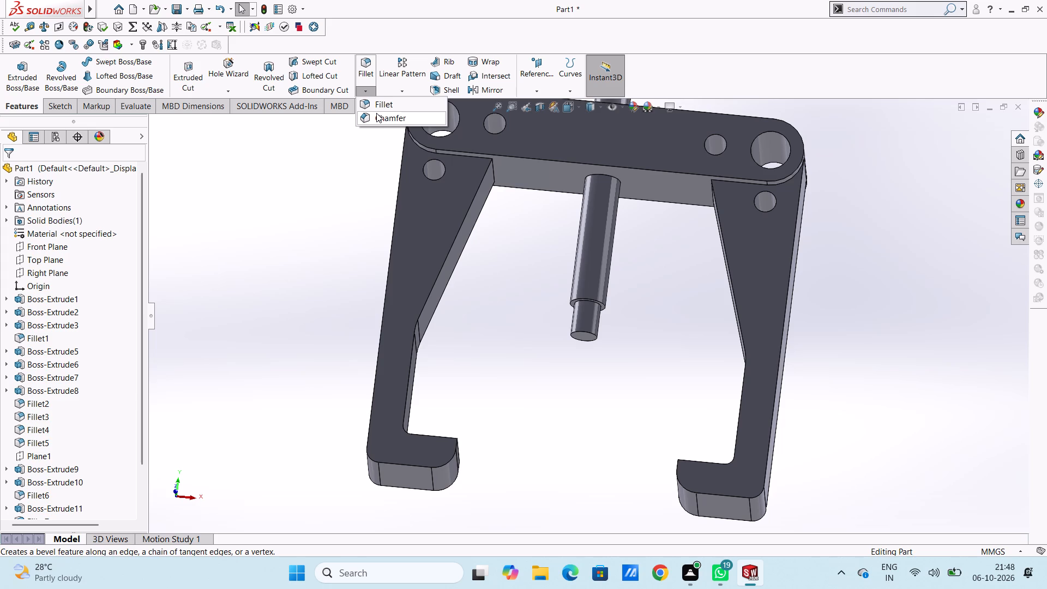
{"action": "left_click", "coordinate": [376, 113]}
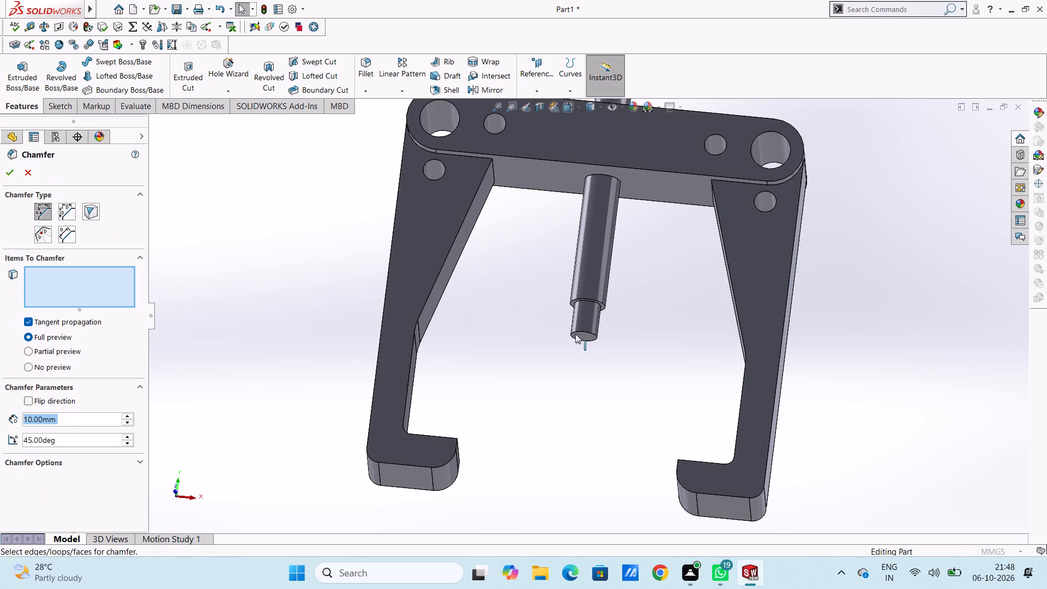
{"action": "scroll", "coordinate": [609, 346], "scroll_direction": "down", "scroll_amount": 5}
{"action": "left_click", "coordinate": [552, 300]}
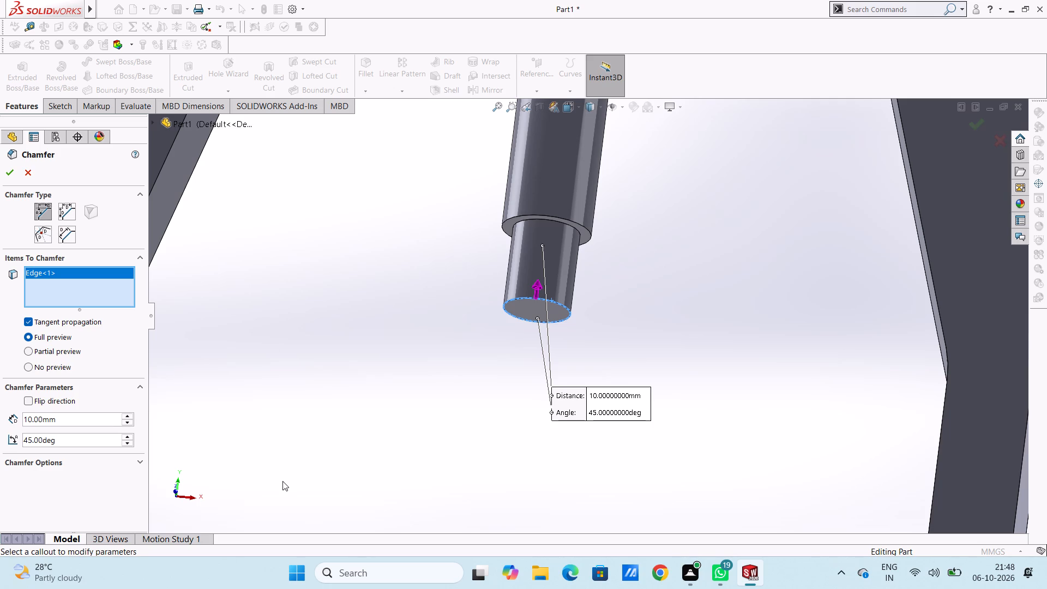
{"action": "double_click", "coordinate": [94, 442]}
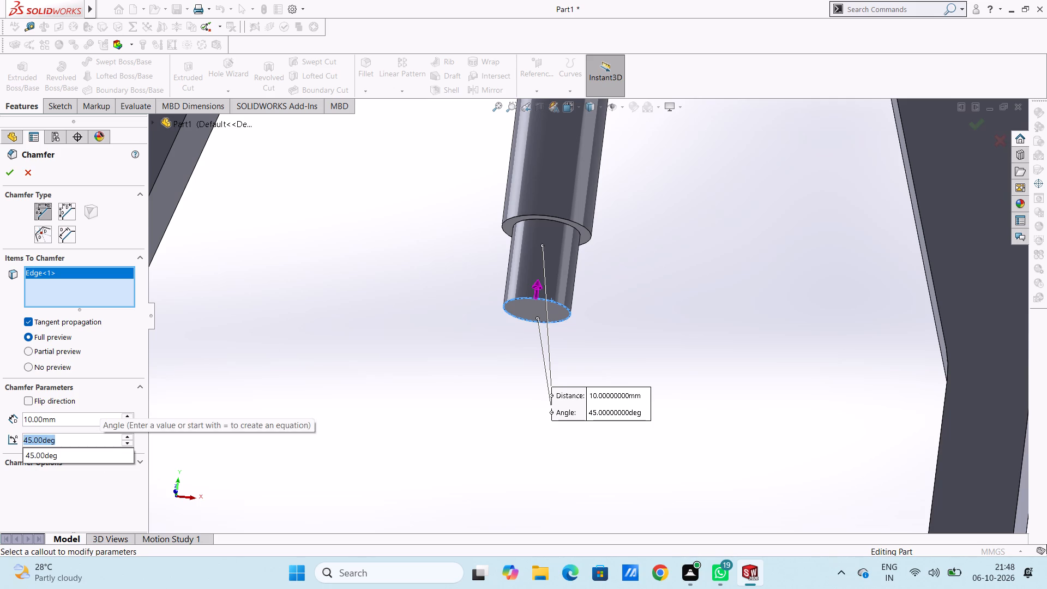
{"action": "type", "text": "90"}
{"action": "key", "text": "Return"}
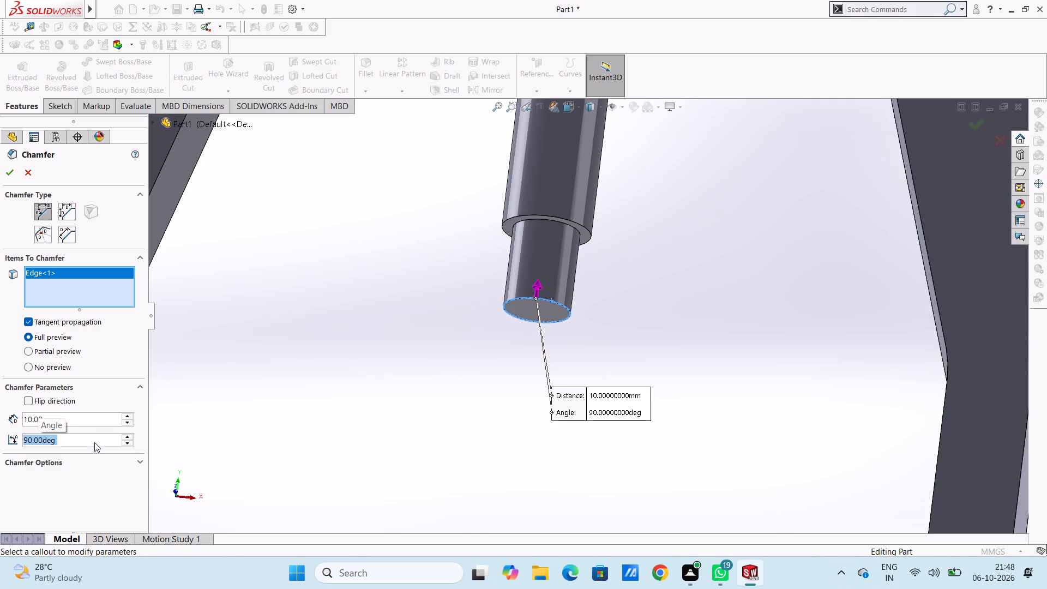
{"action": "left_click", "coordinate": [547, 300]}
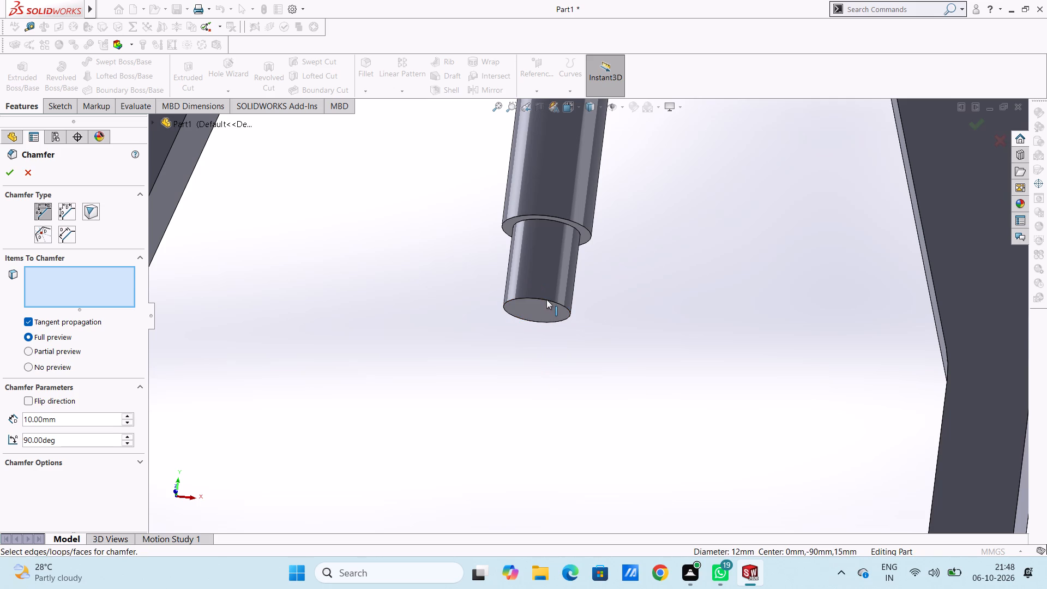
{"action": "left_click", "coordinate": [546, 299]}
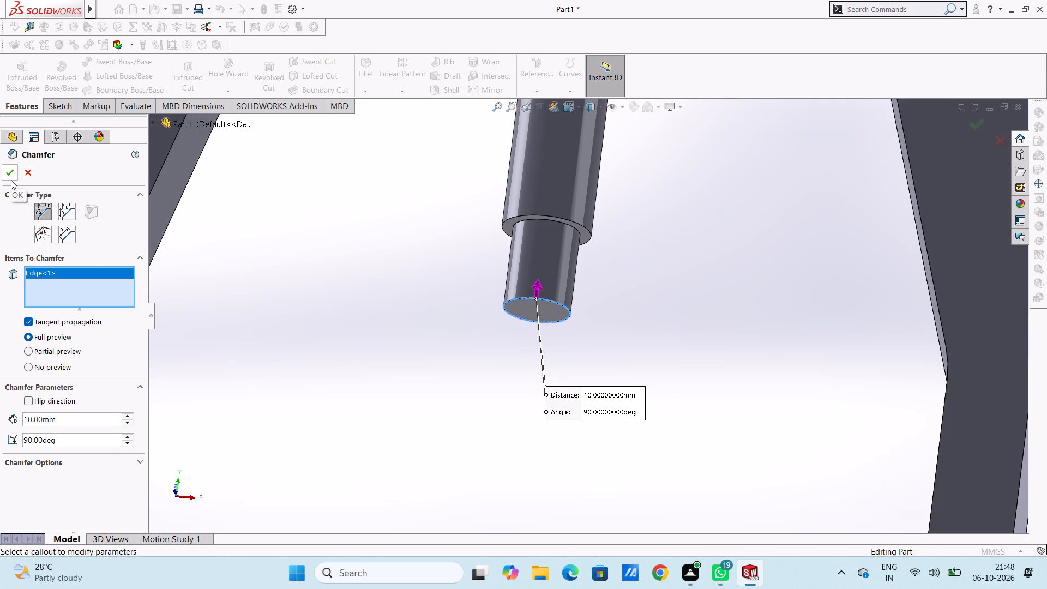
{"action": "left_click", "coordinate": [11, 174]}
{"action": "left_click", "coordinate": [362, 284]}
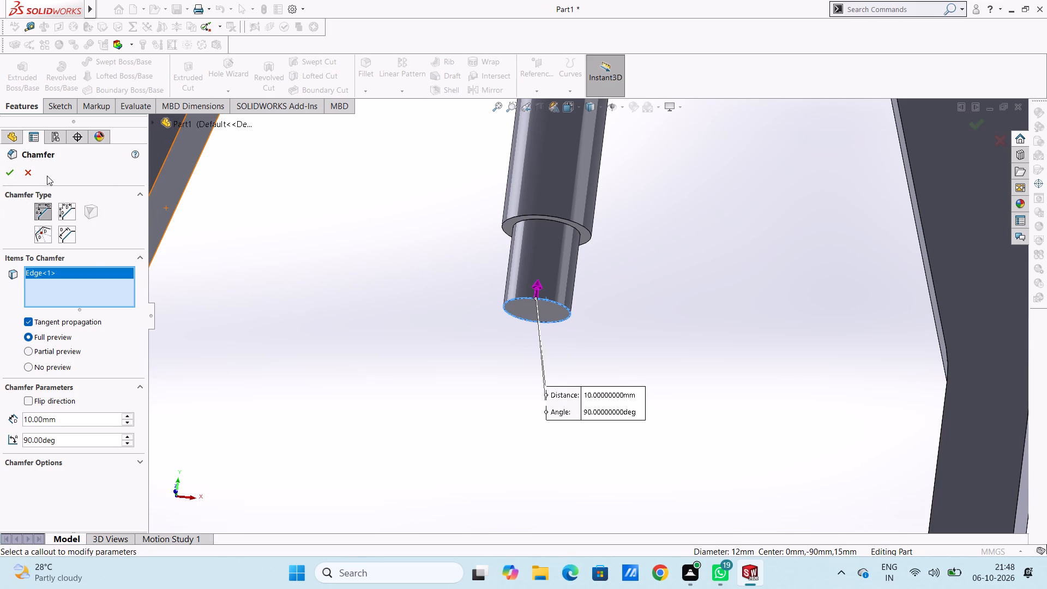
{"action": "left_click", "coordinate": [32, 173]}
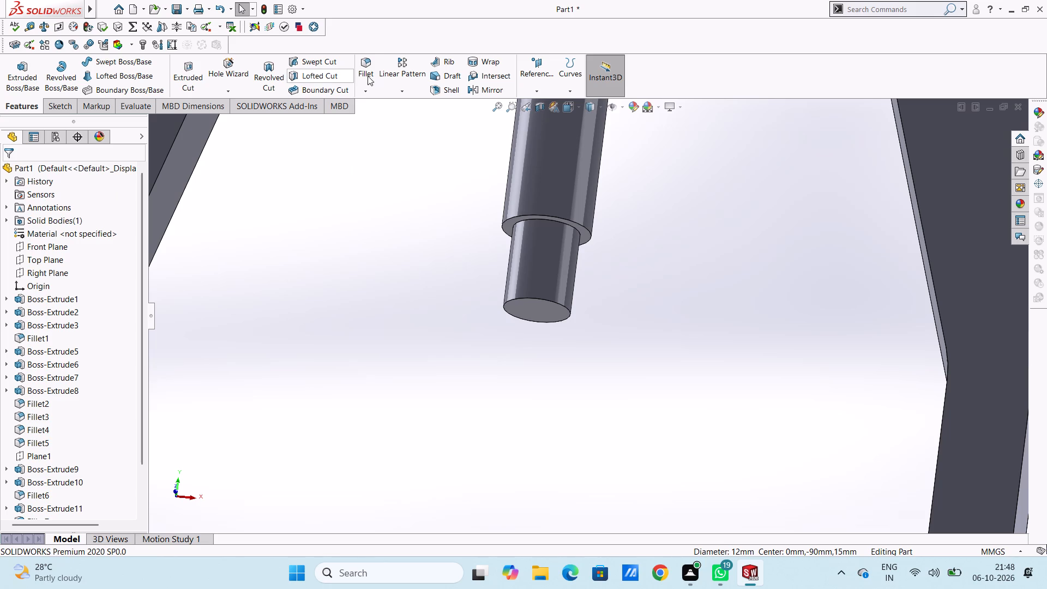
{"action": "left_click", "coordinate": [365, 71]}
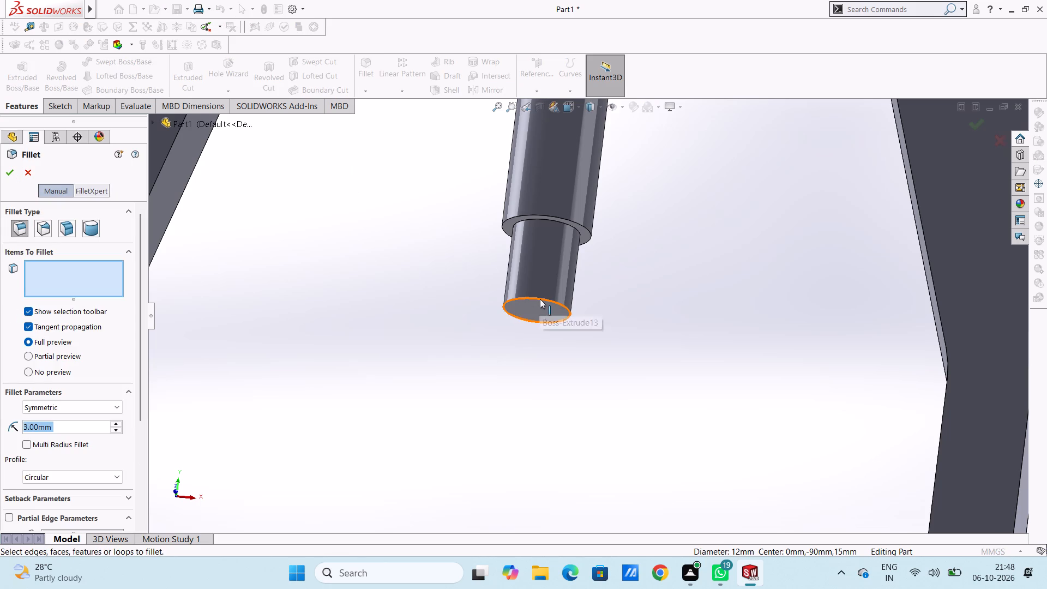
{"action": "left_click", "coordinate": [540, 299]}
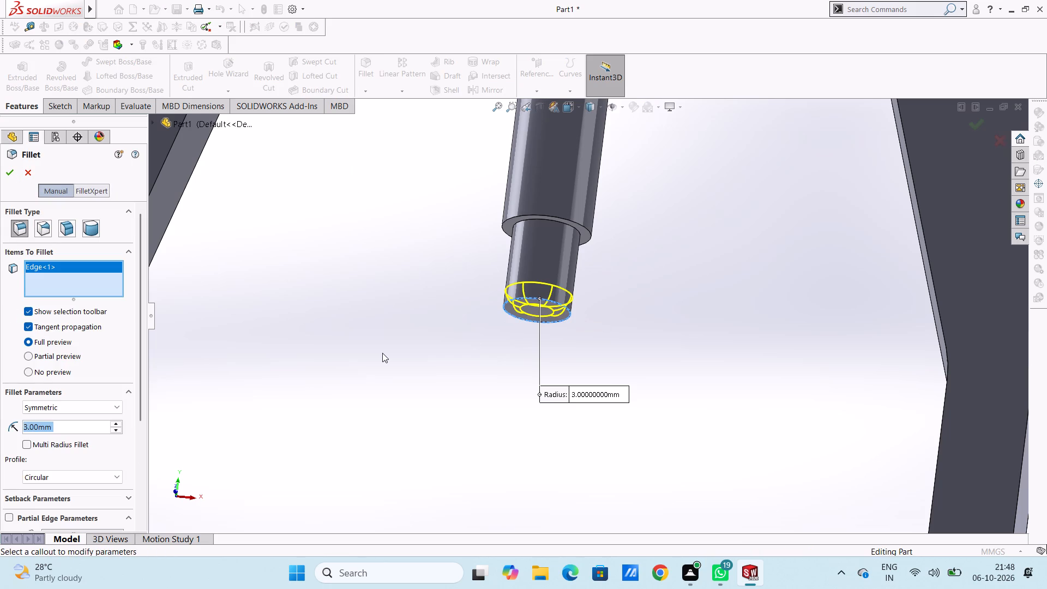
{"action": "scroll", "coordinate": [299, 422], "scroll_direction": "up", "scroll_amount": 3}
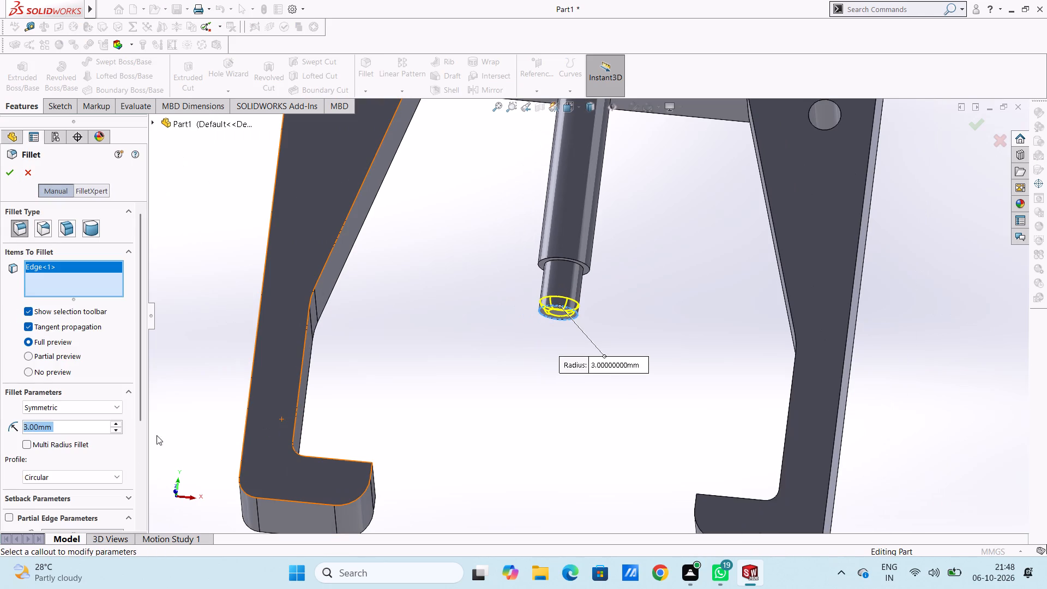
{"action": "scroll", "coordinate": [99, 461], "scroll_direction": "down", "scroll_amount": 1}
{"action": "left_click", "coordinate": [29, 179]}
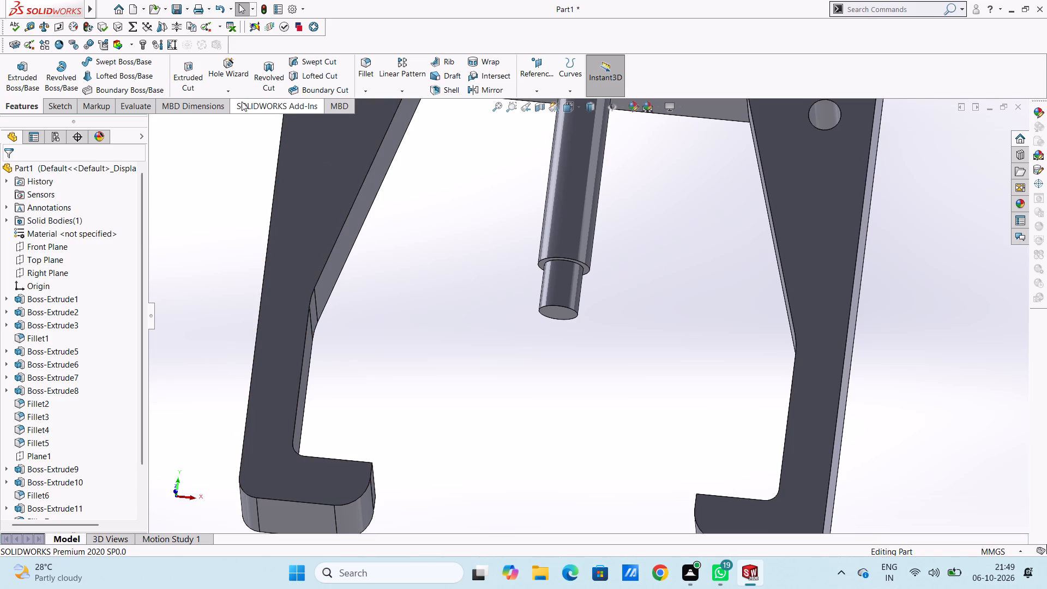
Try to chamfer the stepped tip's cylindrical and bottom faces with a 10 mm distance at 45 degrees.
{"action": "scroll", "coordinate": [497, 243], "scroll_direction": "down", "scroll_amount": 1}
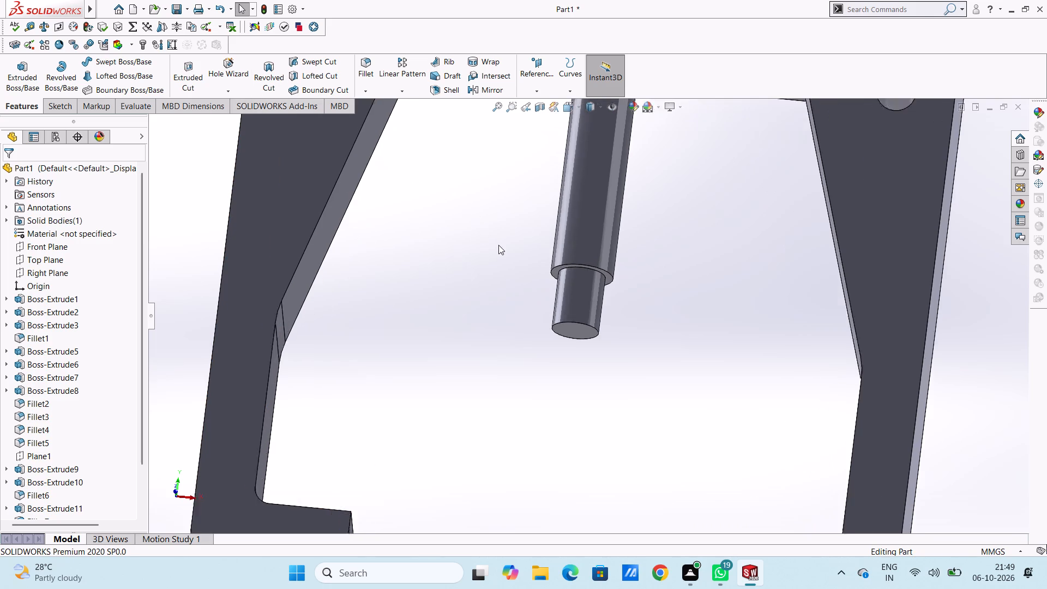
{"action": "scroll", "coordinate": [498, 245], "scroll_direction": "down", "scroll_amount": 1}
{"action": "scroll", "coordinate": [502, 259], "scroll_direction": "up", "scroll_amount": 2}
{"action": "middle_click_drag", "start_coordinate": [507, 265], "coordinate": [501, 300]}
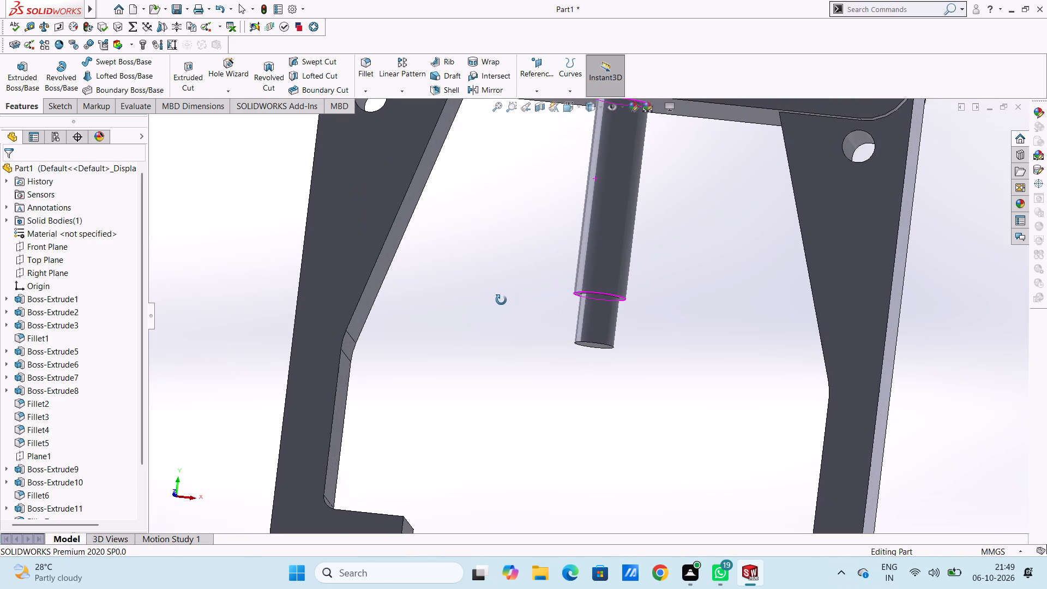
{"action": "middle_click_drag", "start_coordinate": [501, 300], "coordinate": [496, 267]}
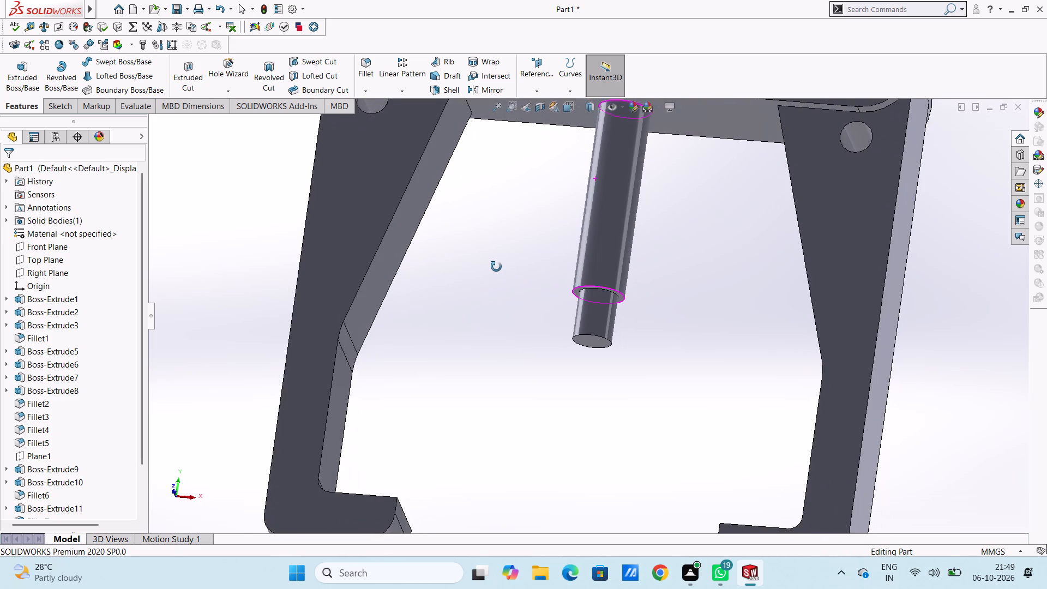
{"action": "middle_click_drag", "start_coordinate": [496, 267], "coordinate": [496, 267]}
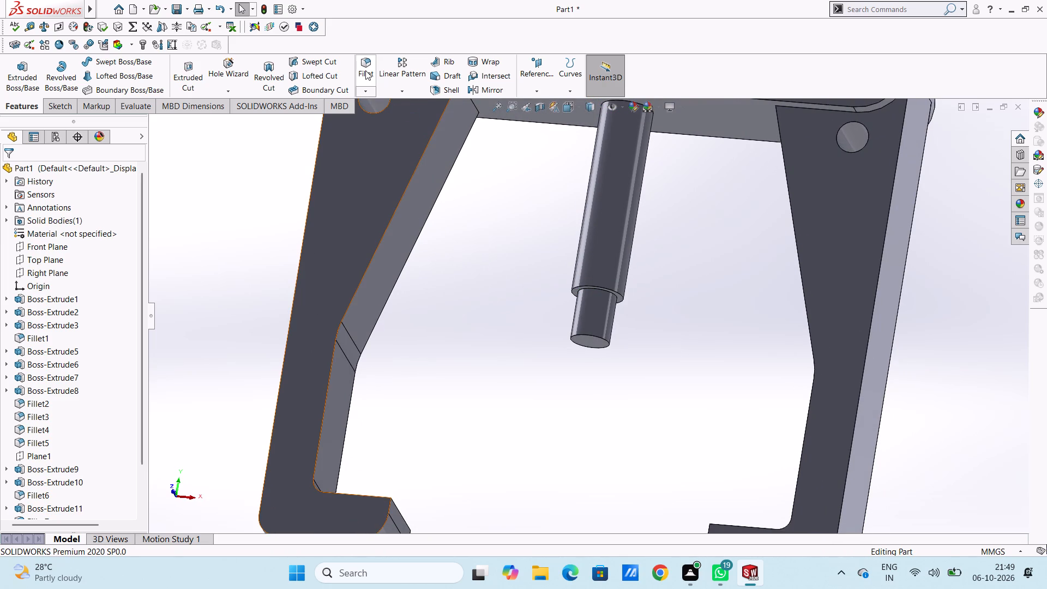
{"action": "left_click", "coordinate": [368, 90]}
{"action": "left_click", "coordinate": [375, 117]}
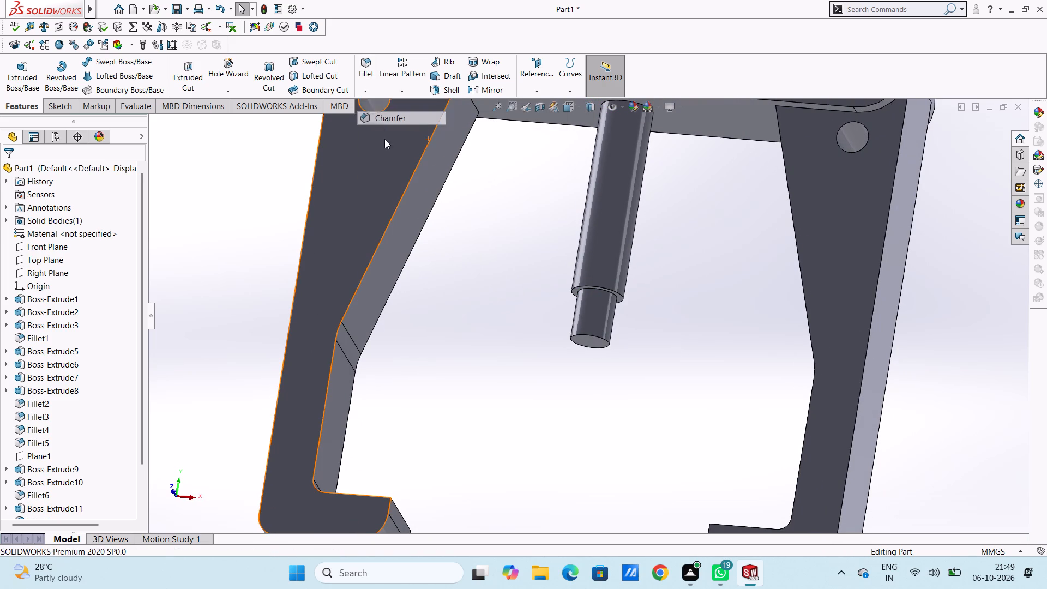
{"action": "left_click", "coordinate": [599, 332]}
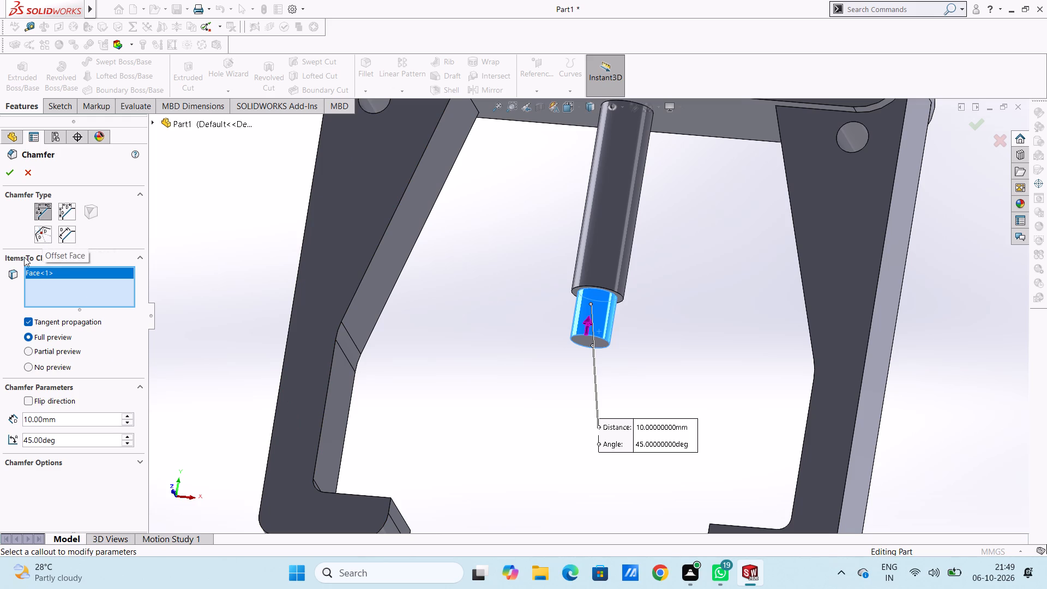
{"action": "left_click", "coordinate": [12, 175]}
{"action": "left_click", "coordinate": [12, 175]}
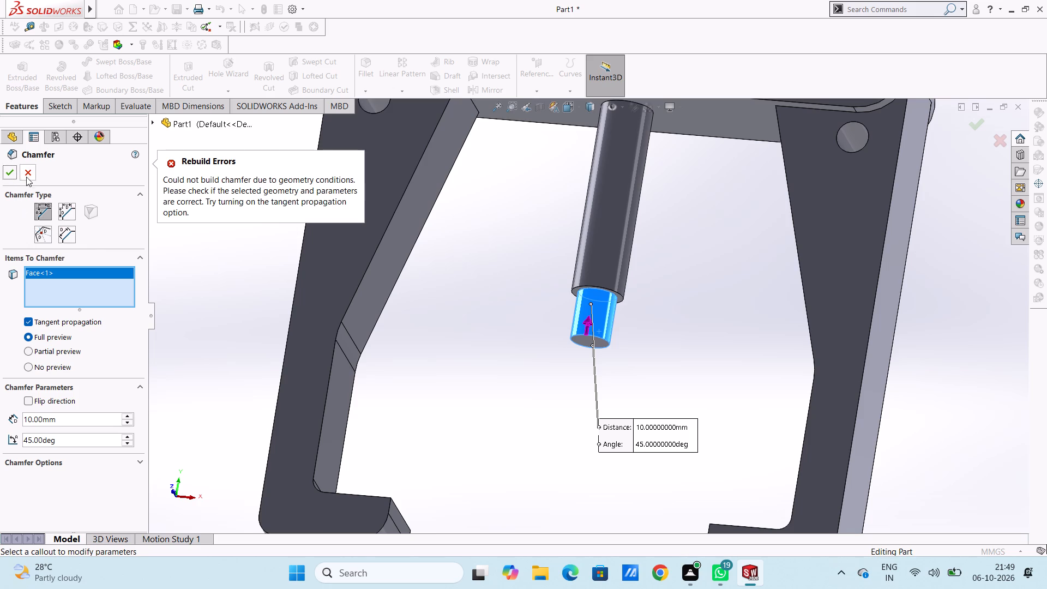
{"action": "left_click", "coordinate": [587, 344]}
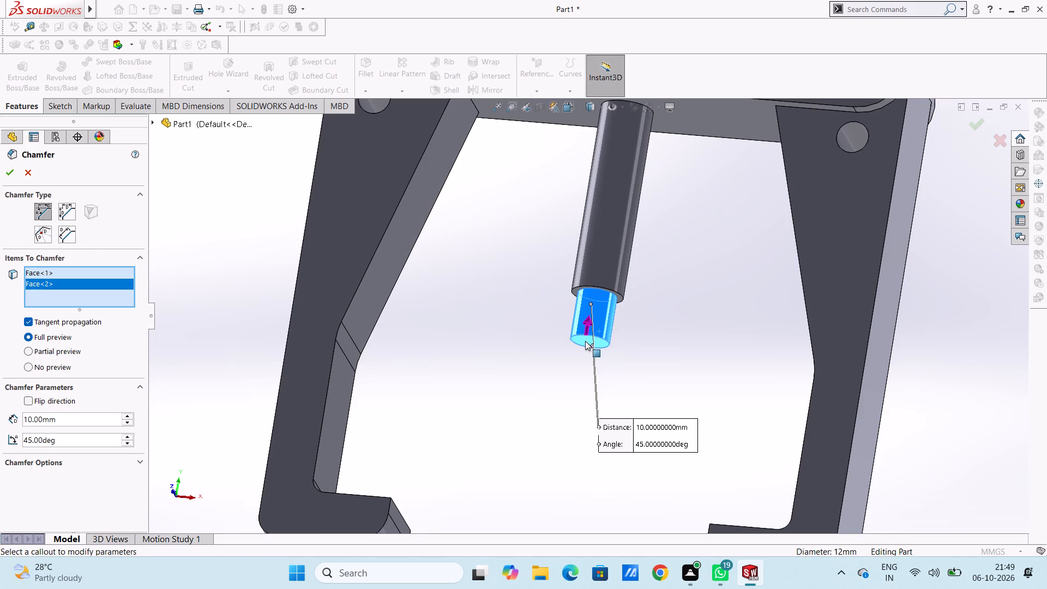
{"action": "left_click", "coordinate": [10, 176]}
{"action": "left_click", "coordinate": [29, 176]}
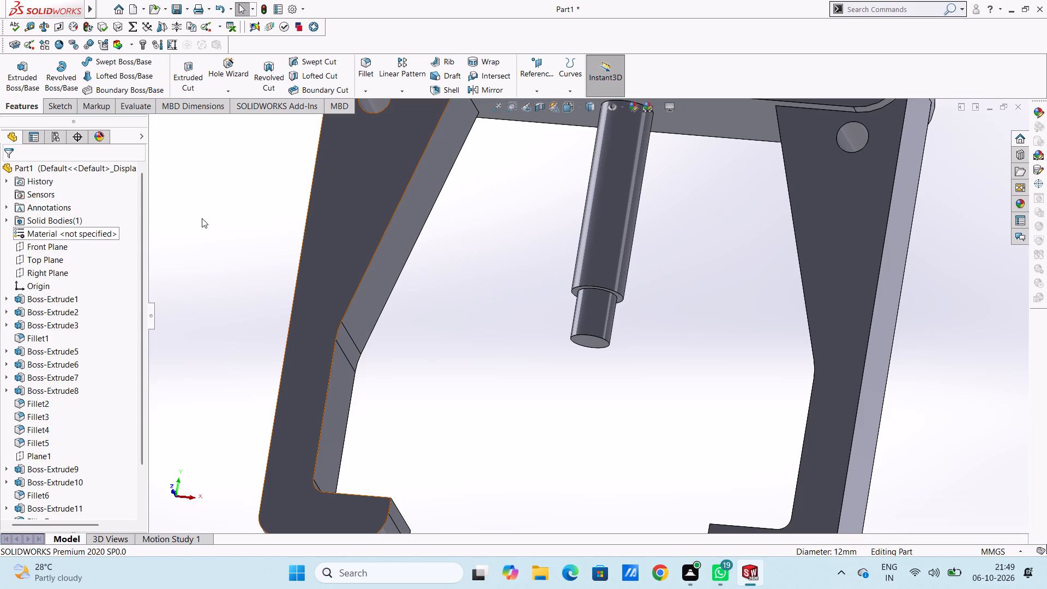
Undo the 15 mm extrusion of the rod tip.
{"action": "key", "text": "ctrl+z"}
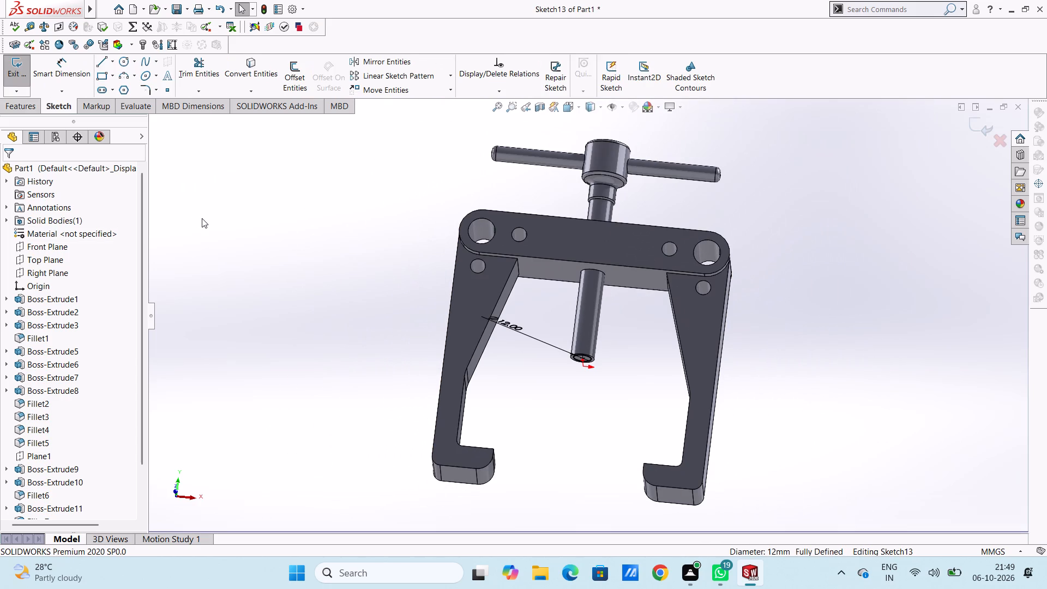
Extrude the 12 mm circle 10 mm downward from the rod's bottom face, merged with the body.
{"action": "left_click", "coordinate": [25, 106]}
{"action": "left_click", "coordinate": [21, 69]}
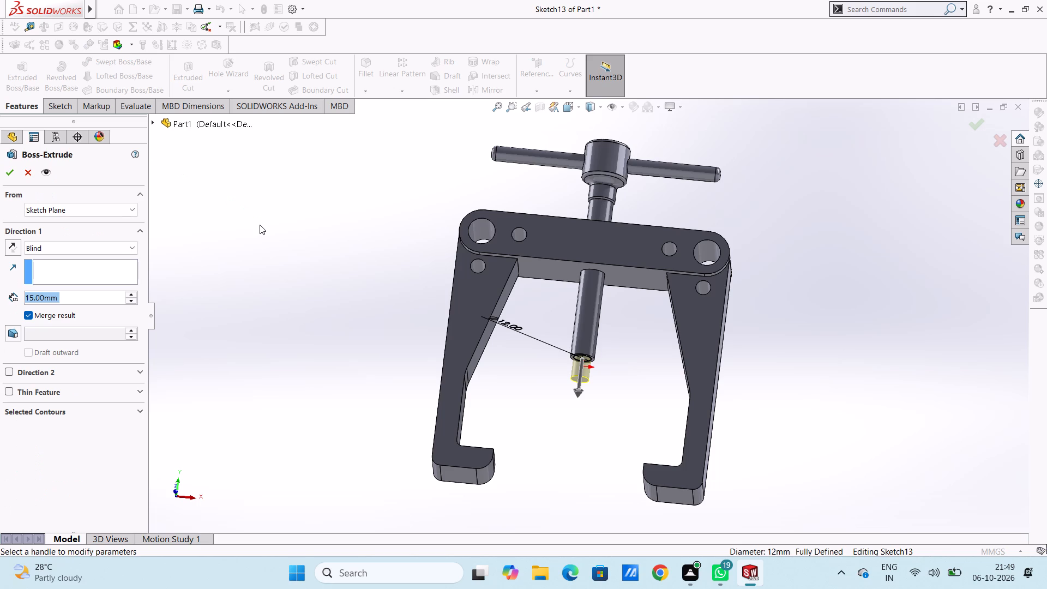
{"action": "type", "text": "10"}
{"action": "key", "text": "Return"}
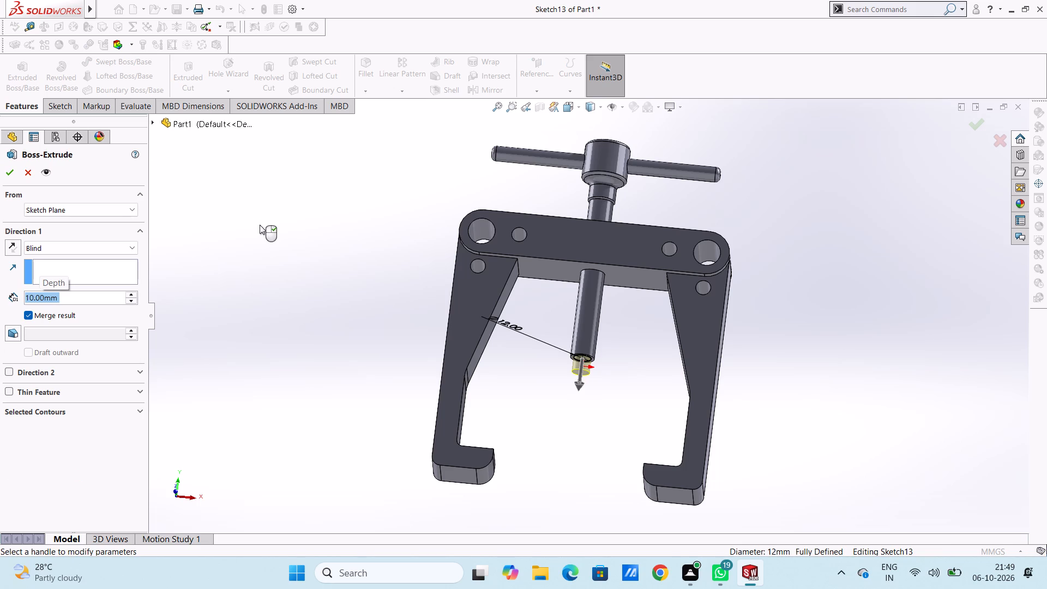
{"action": "left_click", "coordinate": [14, 176]}
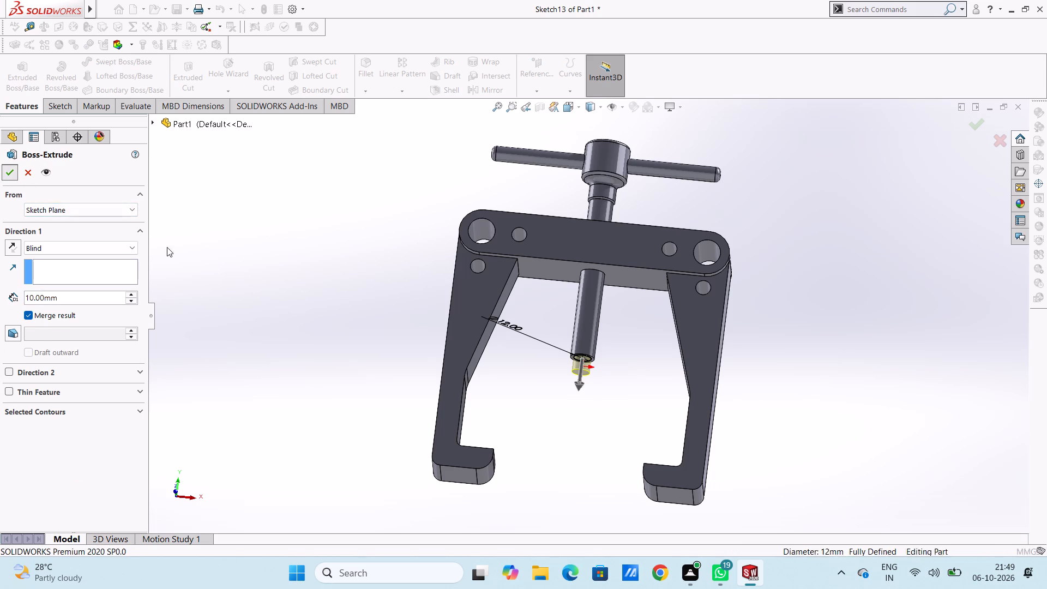
{"action": "left_click", "coordinate": [312, 300]}
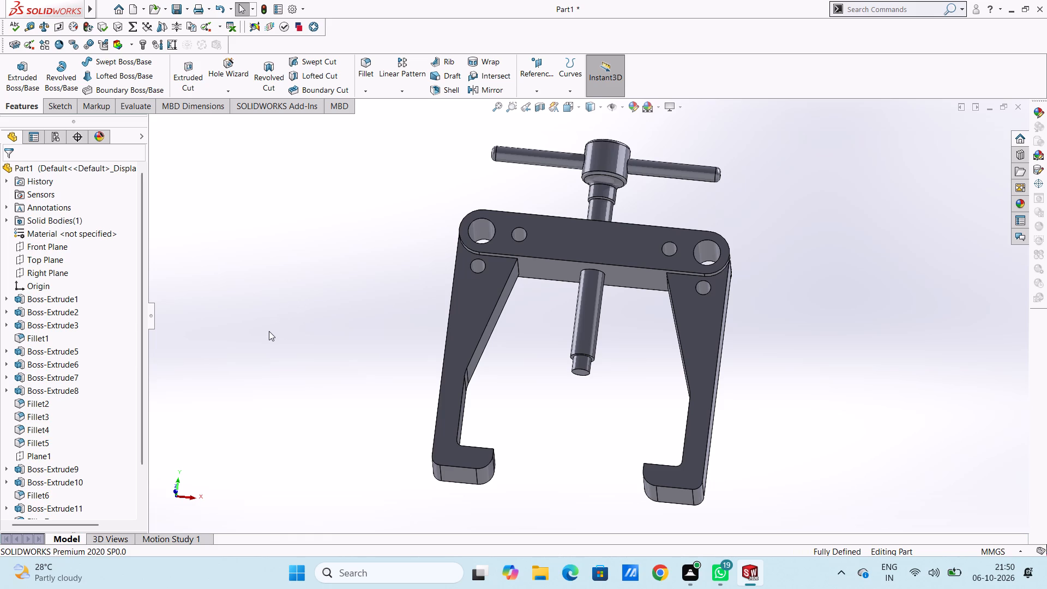
Sketch a circle of about 6 mm radius on the tip's bottom face, centred on the rod axis.
{"action": "key", "text": "ctrl+6"}
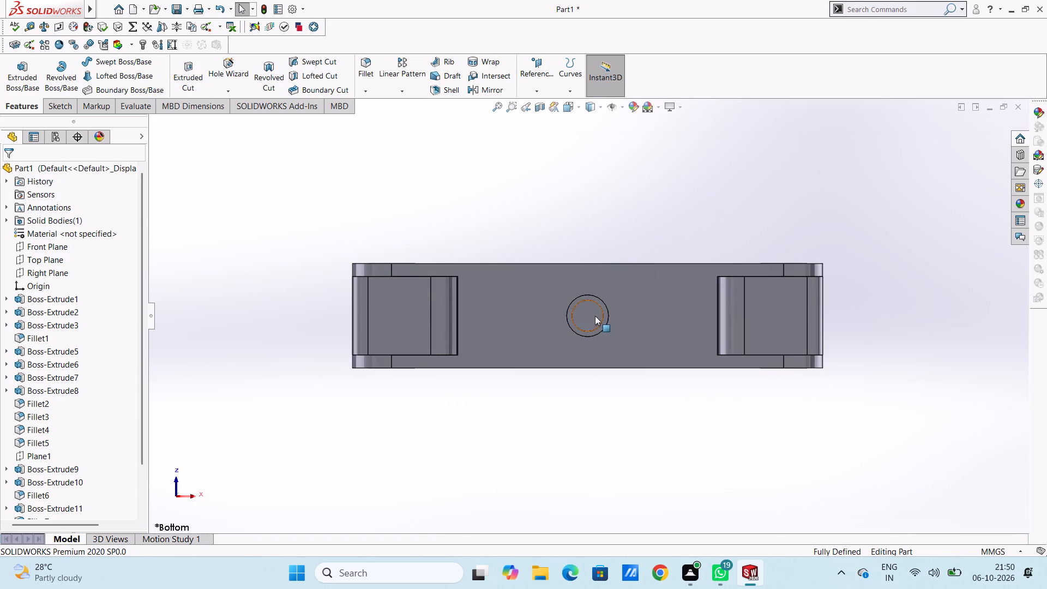
{"action": "left_click", "coordinate": [595, 315]}
{"action": "left_click", "coordinate": [642, 288]}
{"action": "left_click", "coordinate": [600, 229]}
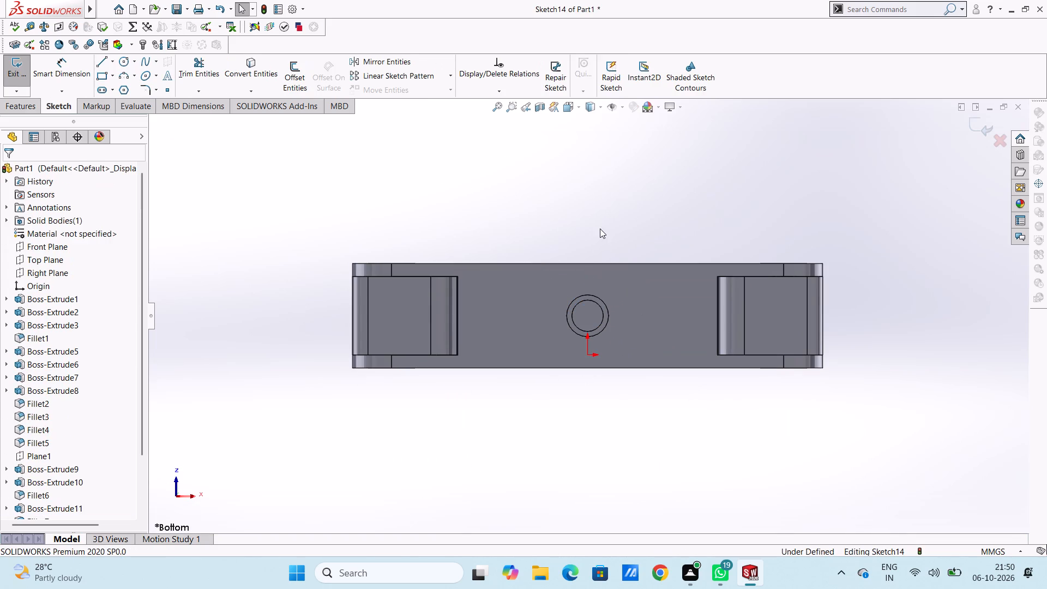
{"action": "left_click", "coordinate": [126, 66]}
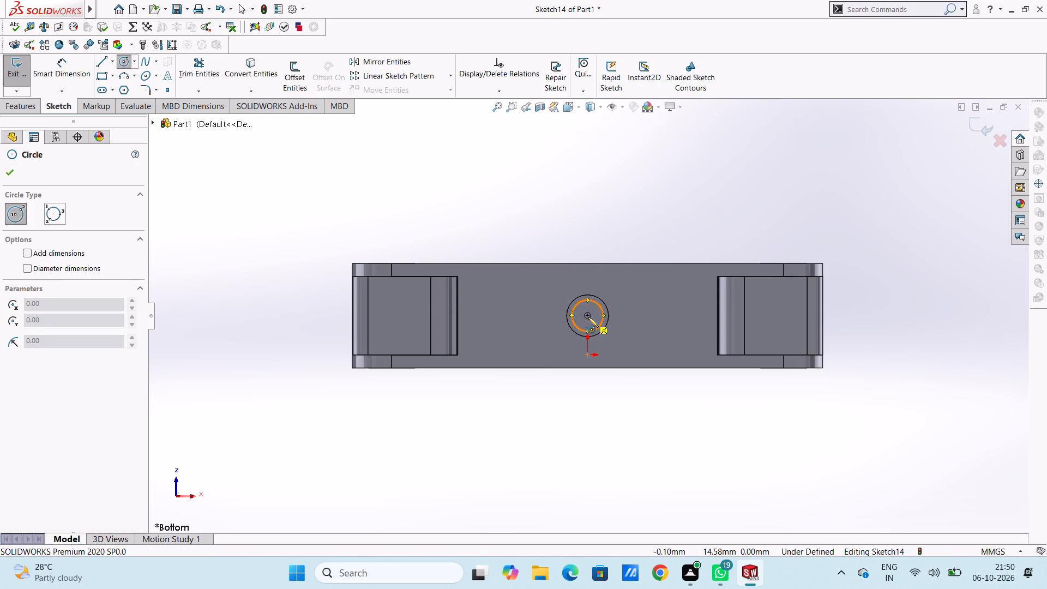
{"action": "left_click", "coordinate": [588, 317]}
{"action": "left_click", "coordinate": [594, 330]}
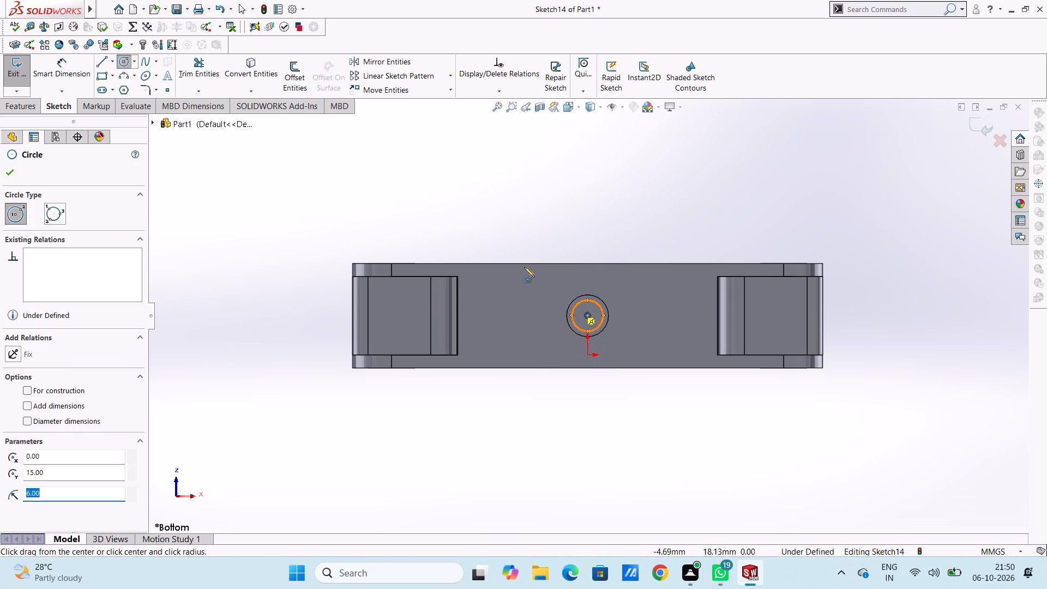
{"action": "left_click", "coordinate": [9, 171]}
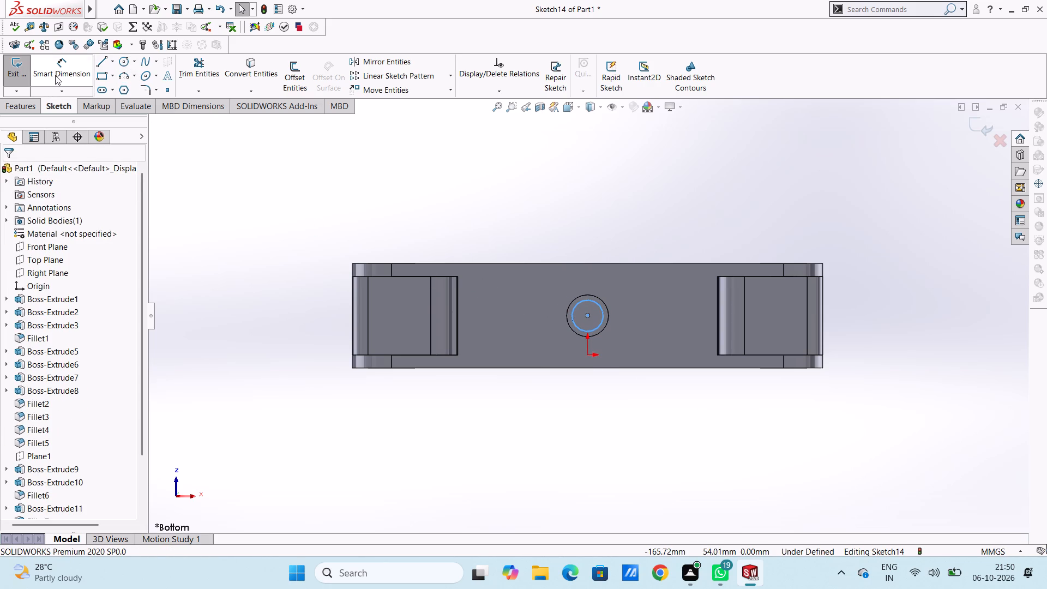
Dimension the circle on the rod tip's bottom face to a 12 mm diameter.
{"action": "left_click", "coordinate": [55, 75]}
{"action": "left_click", "coordinate": [603, 310]}
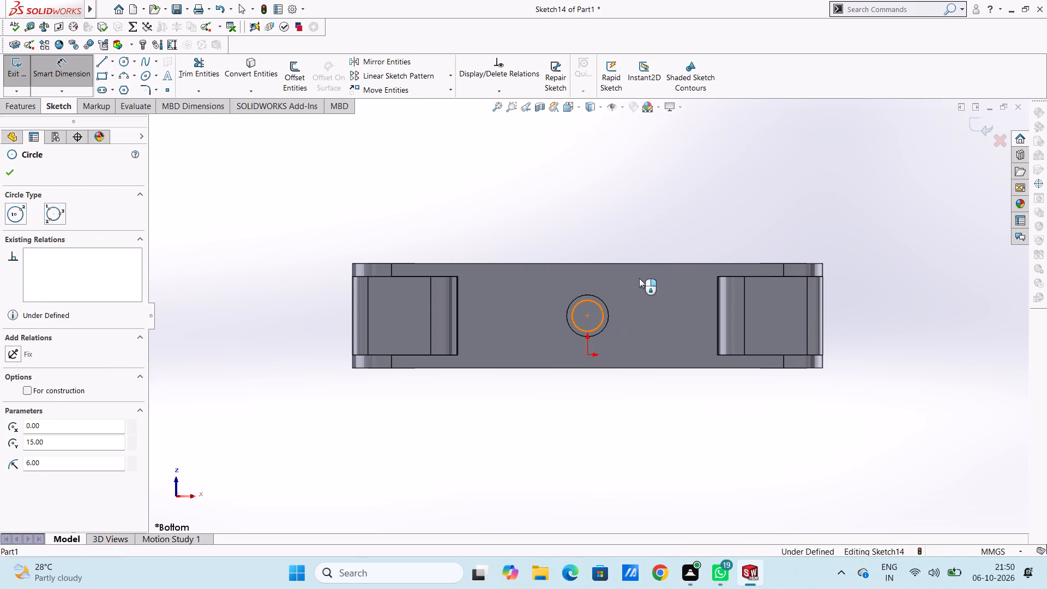
{"action": "left_click", "coordinate": [738, 215]}
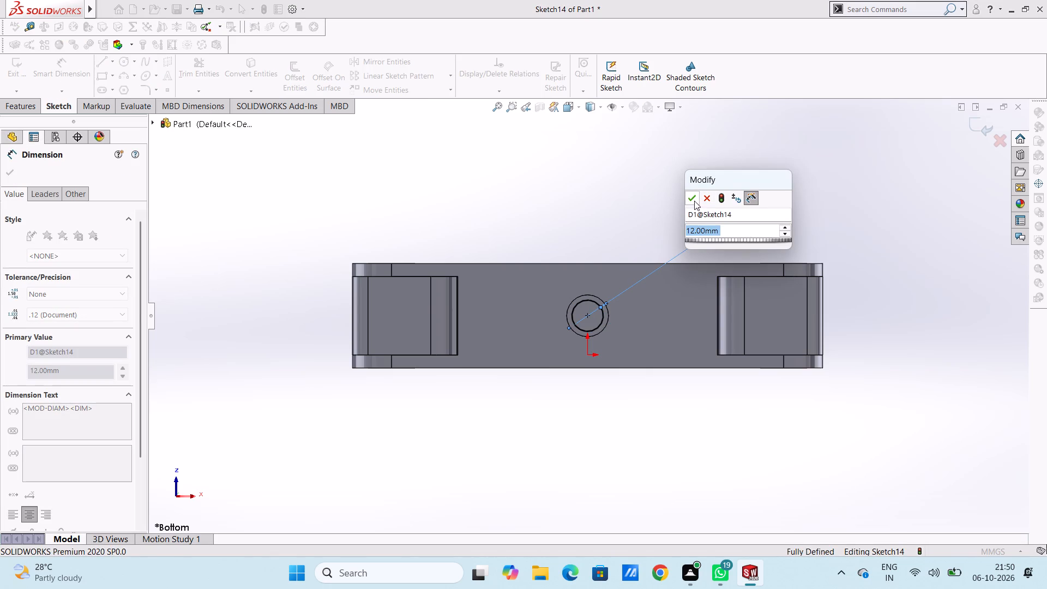
{"action": "left_click", "coordinate": [693, 201]}
{"action": "left_click", "coordinate": [666, 198]}
Start a merged 10 mm blind boss extrusion of the 12 mm circle and try a 90-degree draft angle.
{"action": "middle_click_drag", "start_coordinate": [649, 187], "coordinate": [622, 320]}
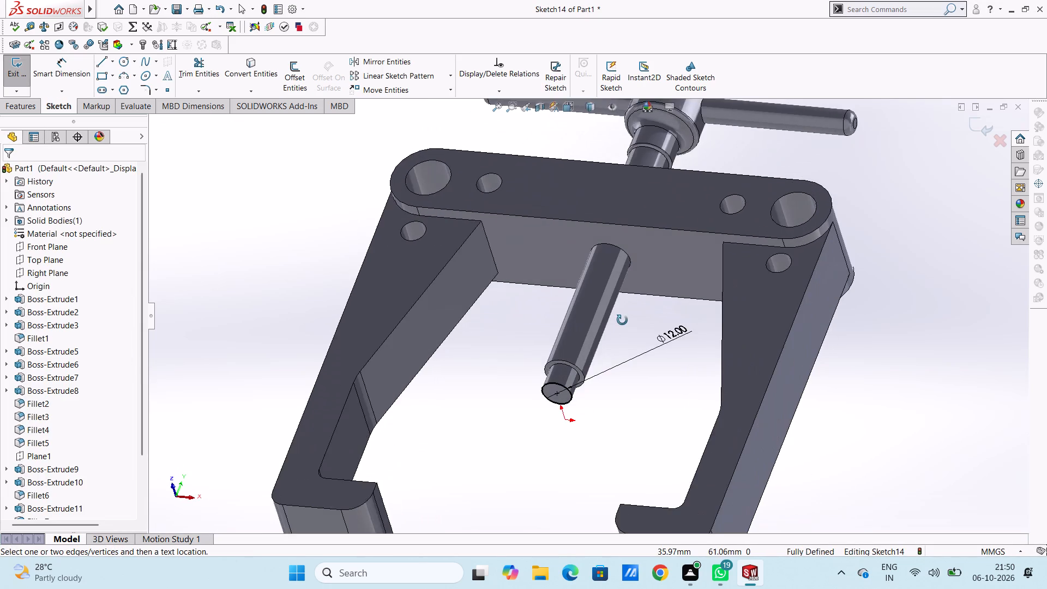
{"action": "middle_click_drag", "start_coordinate": [622, 320], "coordinate": [633, 333]}
{"action": "left_click", "coordinate": [67, 75]}
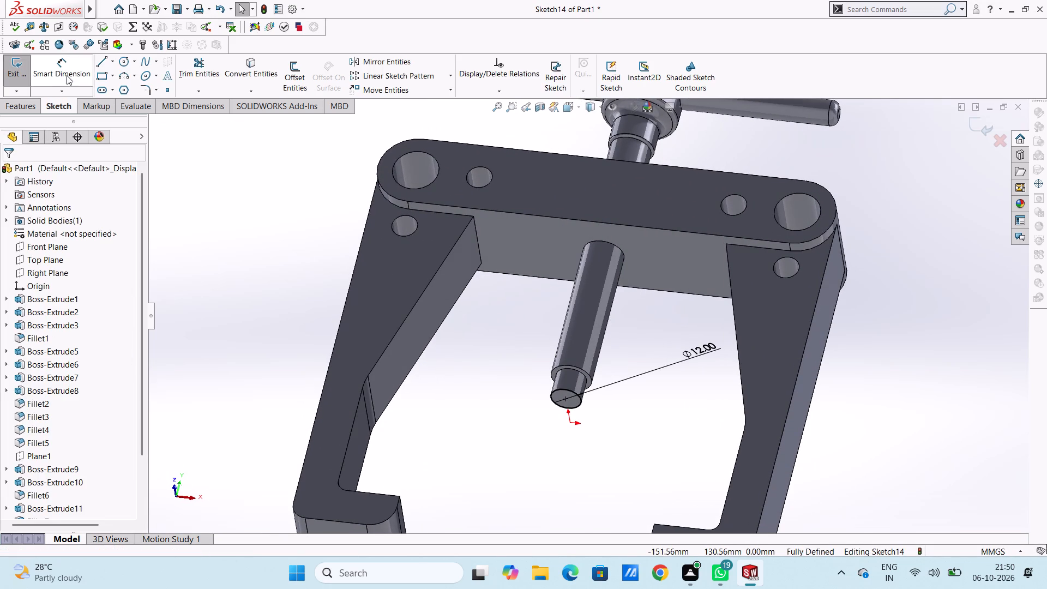
{"action": "left_click", "coordinate": [25, 105]}
{"action": "scroll", "coordinate": [387, 251], "scroll_direction": "up", "scroll_amount": 2}
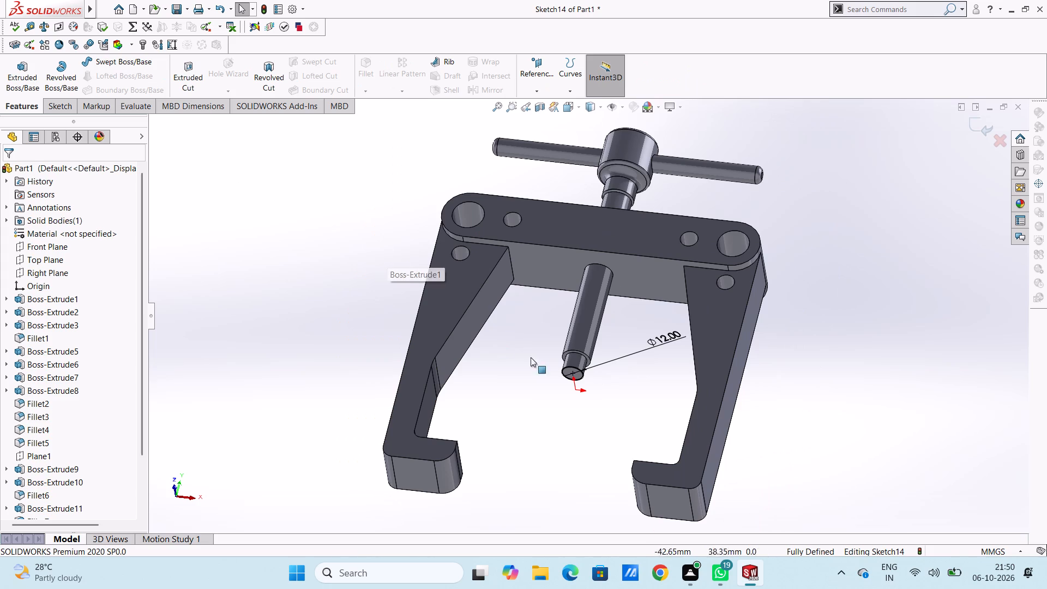
{"action": "middle_click_drag", "start_coordinate": [532, 376], "coordinate": [530, 386]}
{"action": "scroll", "coordinate": [532, 376], "scroll_direction": "up", "scroll_amount": 1}
{"action": "scroll", "coordinate": [594, 354], "scroll_direction": "down", "scroll_amount": 2}
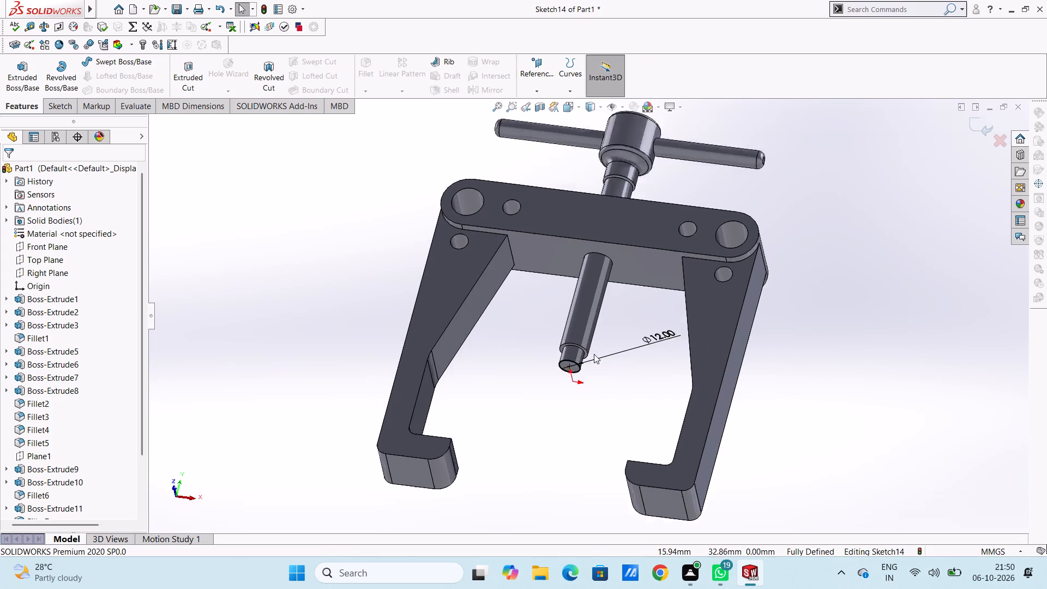
{"action": "scroll", "coordinate": [594, 354], "scroll_direction": "down", "scroll_amount": 2}
{"action": "middle_click_drag", "start_coordinate": [597, 358], "coordinate": [592, 404]}
{"action": "scroll", "coordinate": [553, 404], "scroll_direction": "up", "scroll_amount": 2}
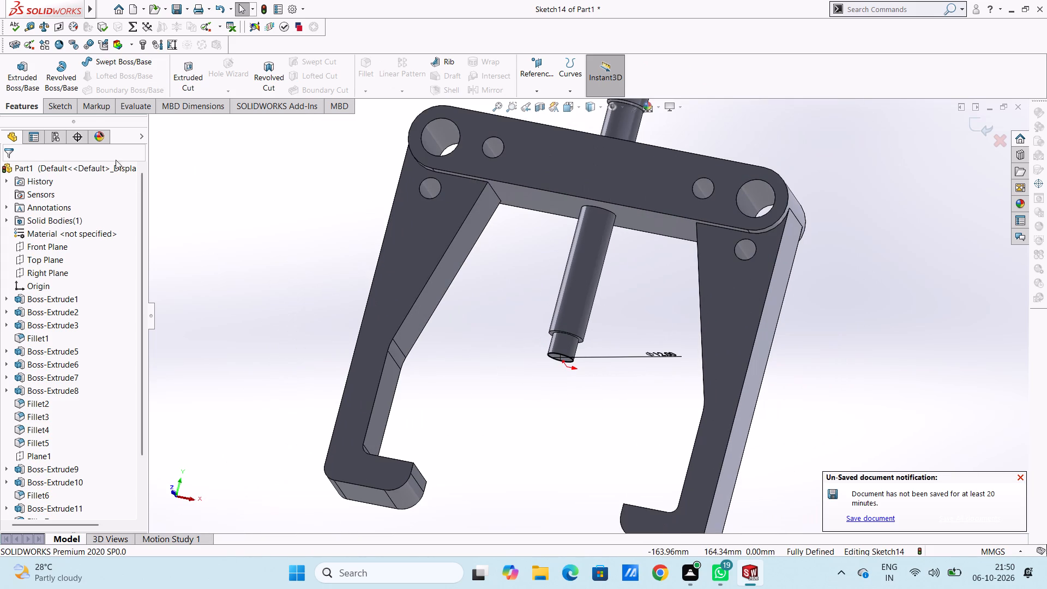
{"action": "left_click", "coordinate": [20, 75]}
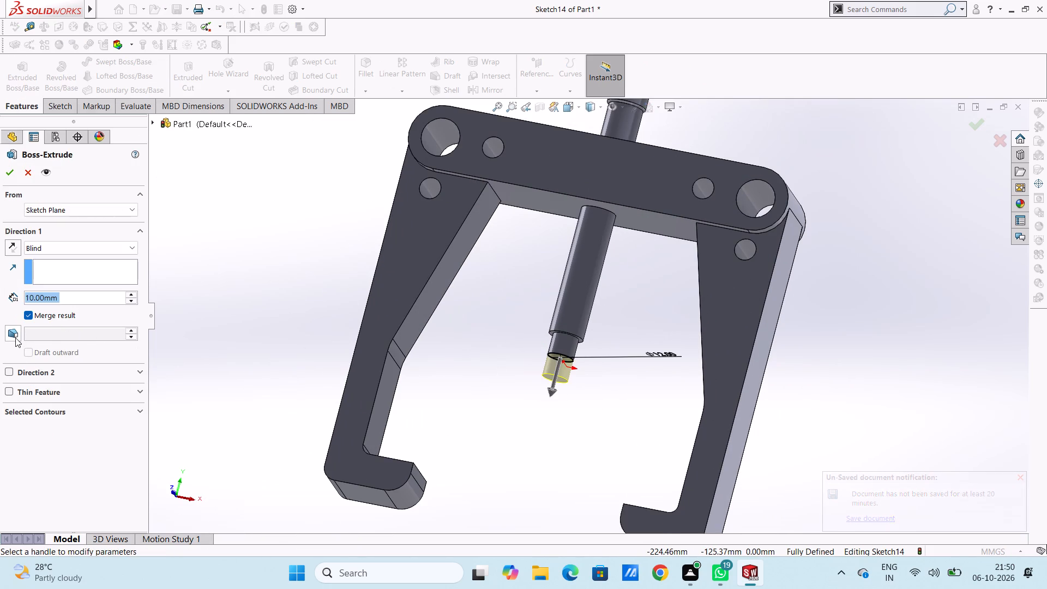
{"action": "left_click", "coordinate": [14, 336]}
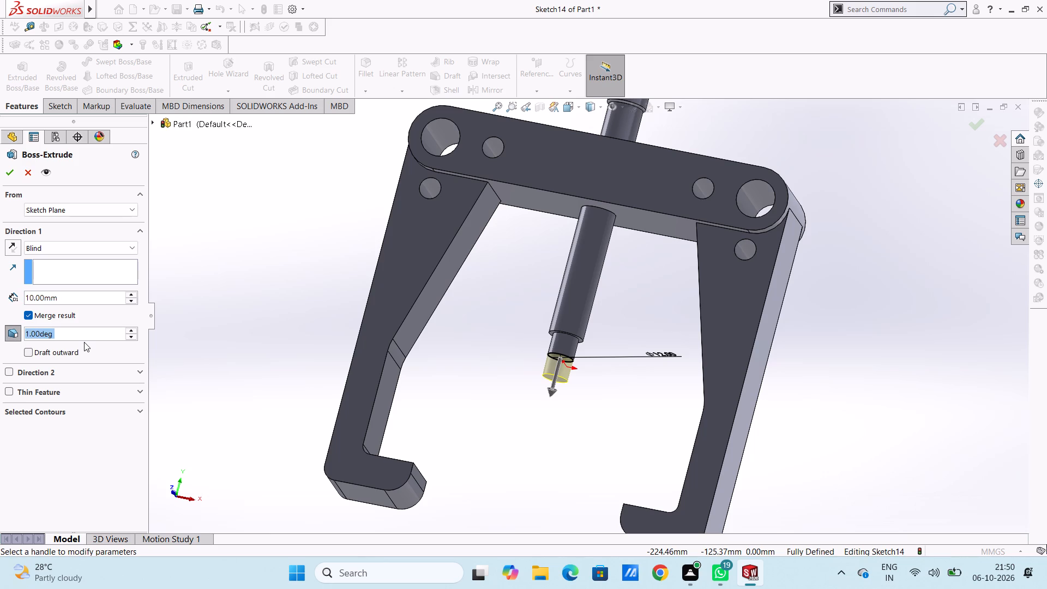
{"action": "type", "text": "90"}
{"action": "key", "text": "Return"}
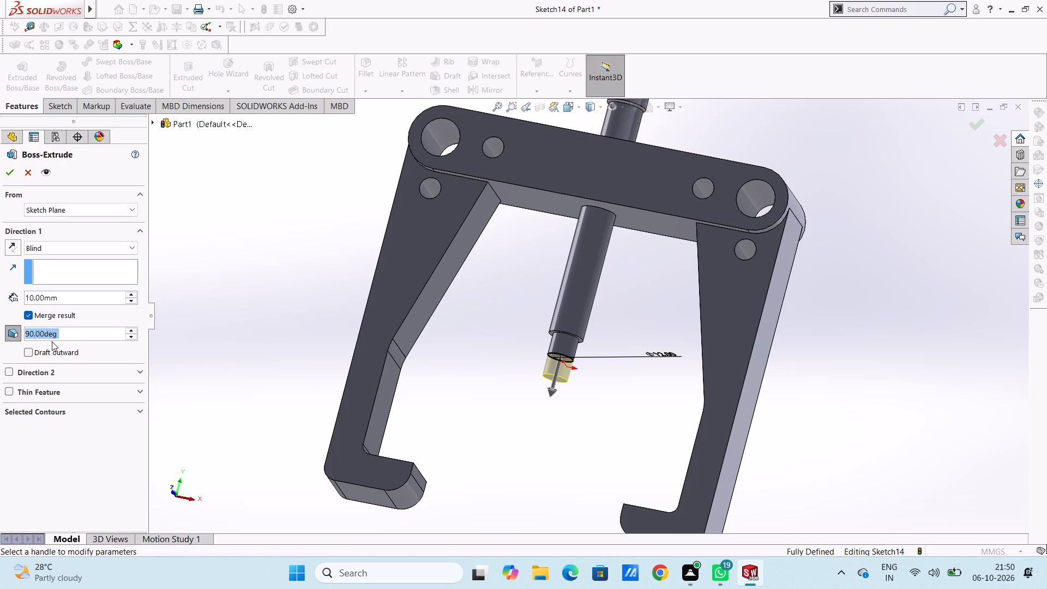
{"action": "left_click", "coordinate": [92, 329]}
{"action": "double_click", "coordinate": [92, 329]}
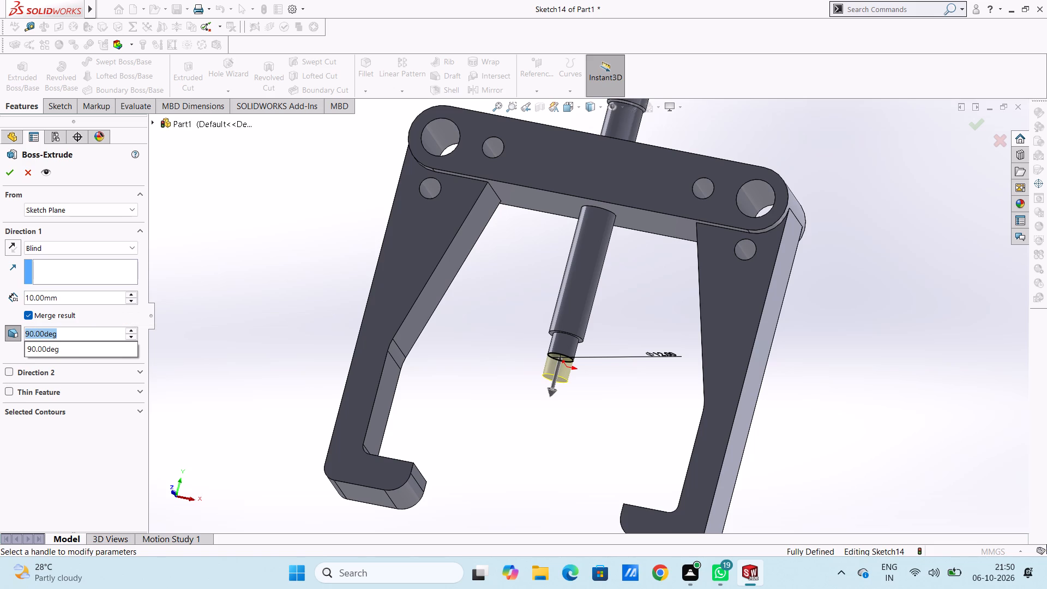
{"action": "key", "text": "Return"}
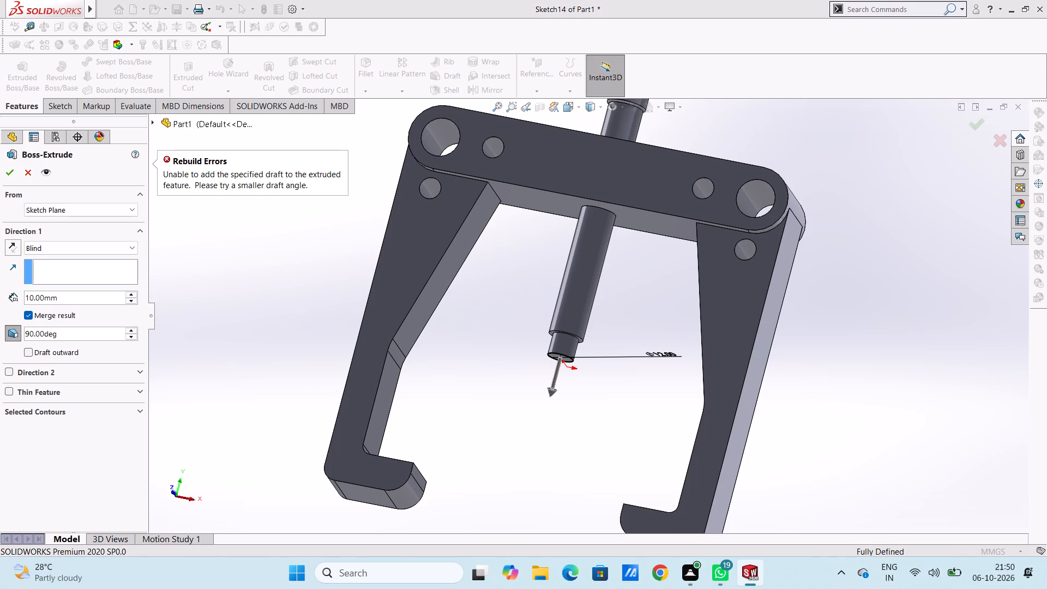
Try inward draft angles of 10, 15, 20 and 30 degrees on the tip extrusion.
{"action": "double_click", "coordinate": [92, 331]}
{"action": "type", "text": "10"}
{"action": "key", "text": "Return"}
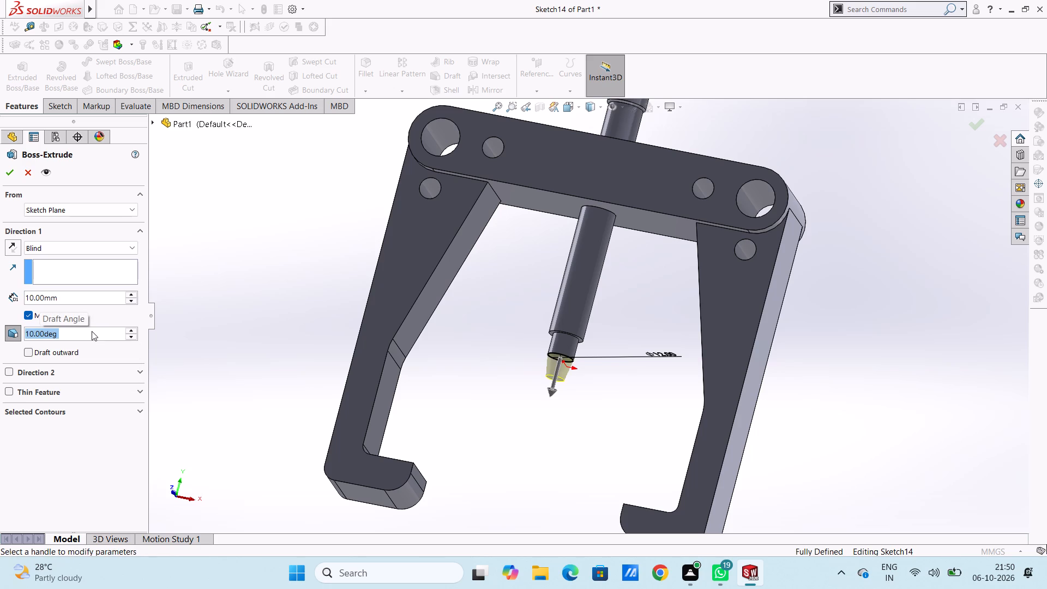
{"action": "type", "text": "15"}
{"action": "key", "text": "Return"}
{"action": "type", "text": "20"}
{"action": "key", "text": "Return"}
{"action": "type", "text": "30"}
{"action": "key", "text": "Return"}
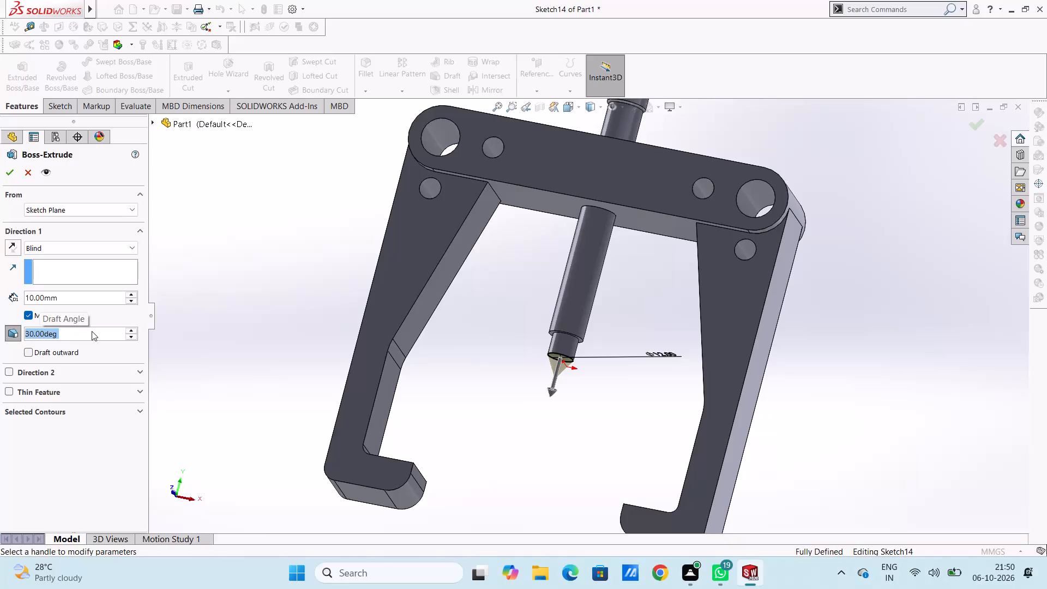
Set the tip extrusion's draft angle to 35 degrees and finish the 10 mm pointed boss.
{"action": "type", "text": "35"}
{"action": "key", "text": "Return"}
{"action": "left_click", "coordinate": [9, 173]}
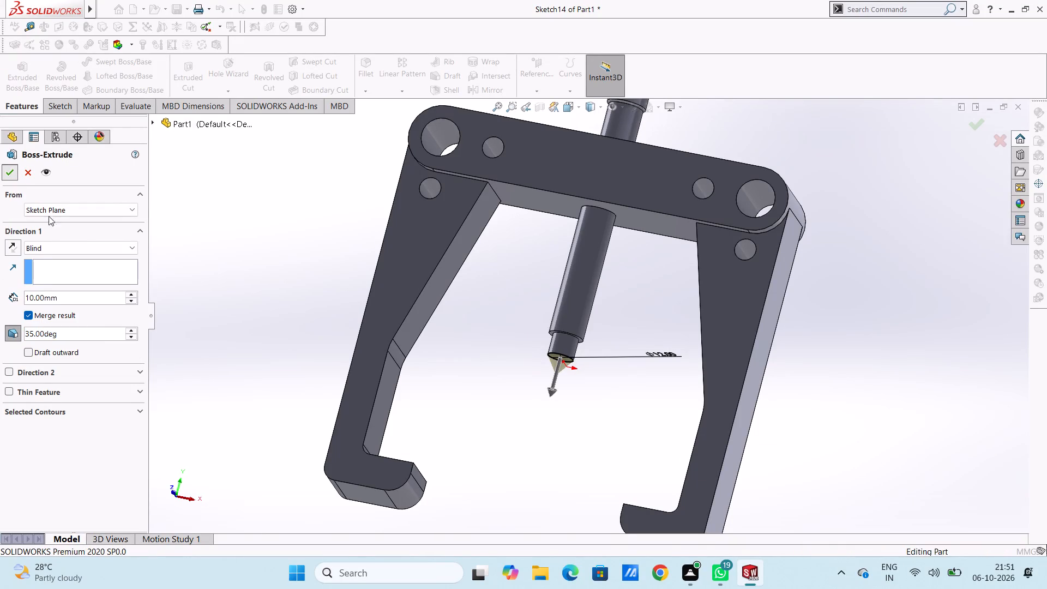
{"action": "left_click", "coordinate": [480, 372]}
Examine the whole puller and its pointed rod tip from several angles and in isometric view.
{"action": "scroll", "coordinate": [487, 367], "scroll_direction": "up", "scroll_amount": 3}
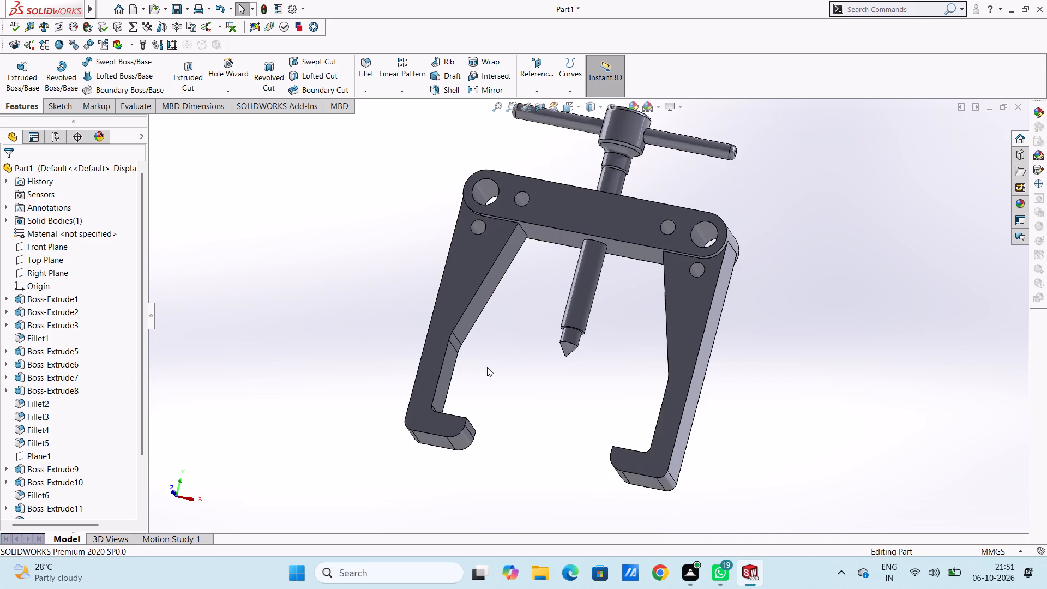
{"action": "middle_click_drag", "start_coordinate": [348, 281], "coordinate": [353, 333]}
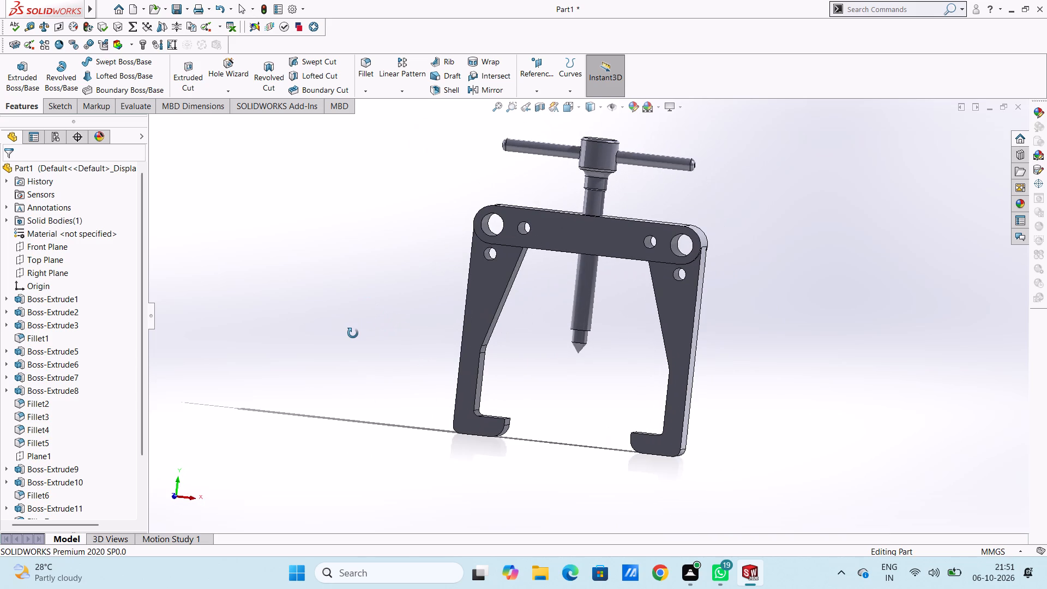
{"action": "middle_click_drag", "start_coordinate": [353, 333], "coordinate": [348, 336]}
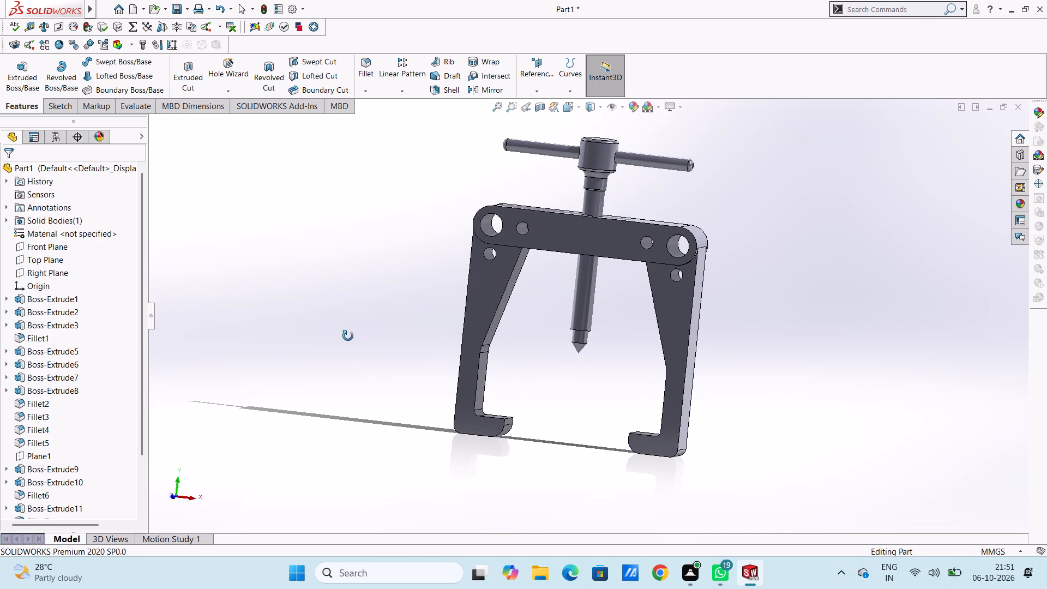
{"action": "middle_click_drag", "start_coordinate": [348, 336], "coordinate": [348, 319]}
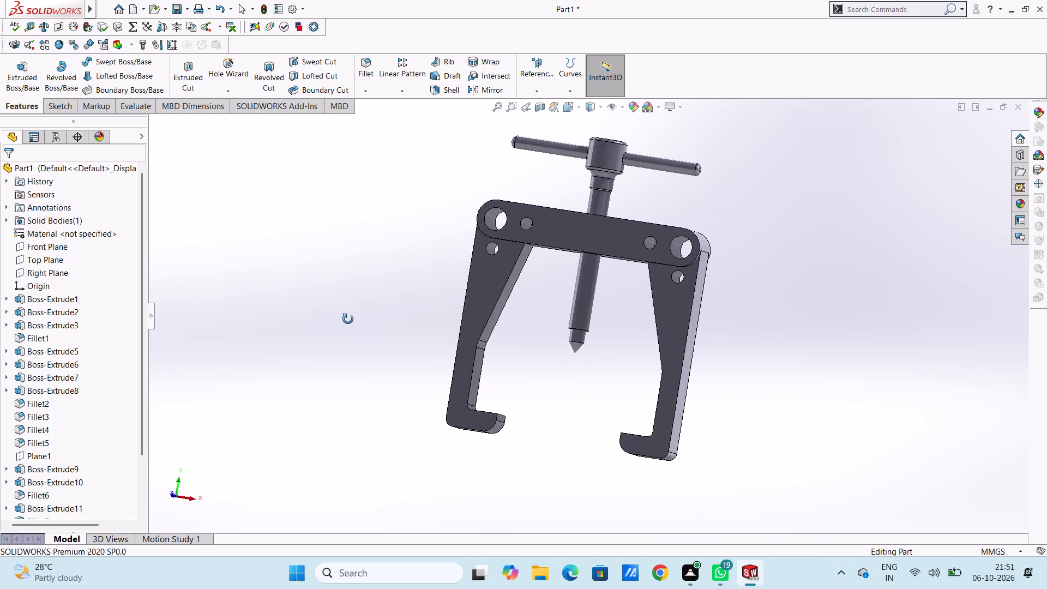
{"action": "middle_click_drag", "start_coordinate": [348, 319], "coordinate": [372, 353]}
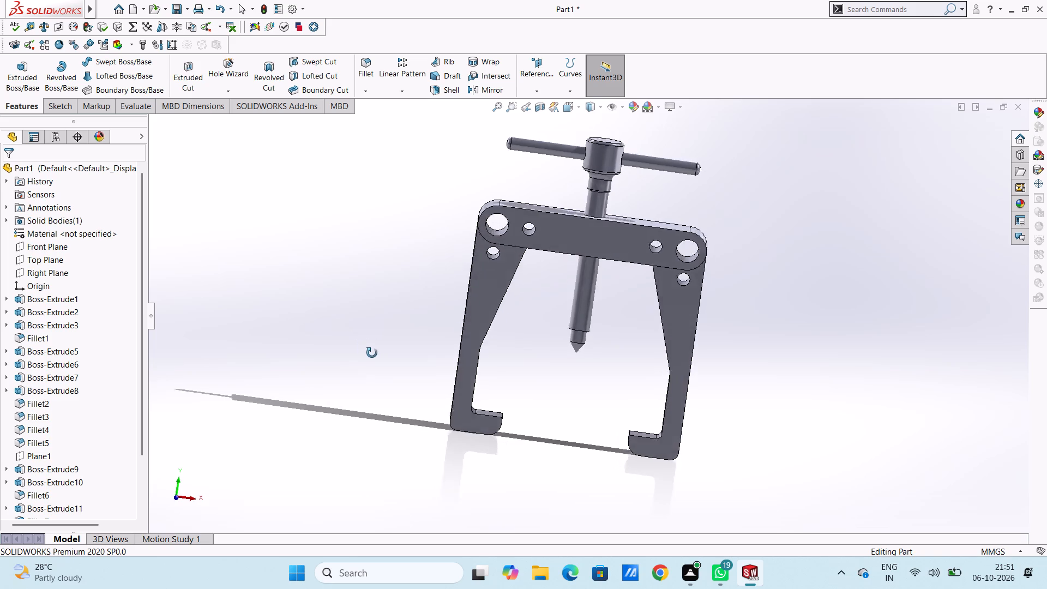
{"action": "middle_click_drag", "start_coordinate": [372, 353], "coordinate": [351, 396]}
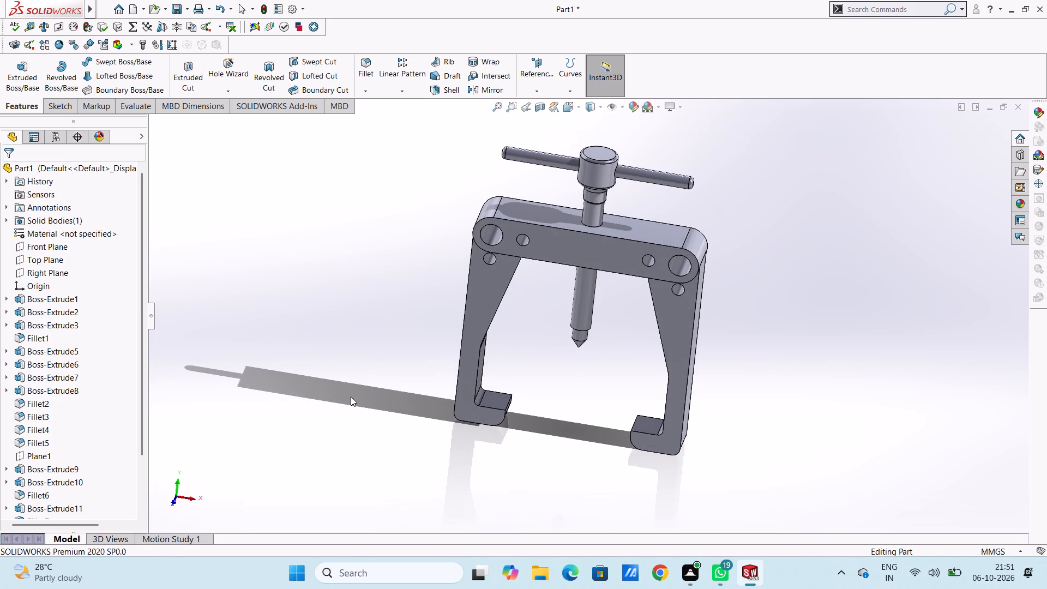
{"action": "key", "text": "Escape"}
{"action": "key", "text": "Escape"}
{"action": "key", "text": "ctrl+7"}
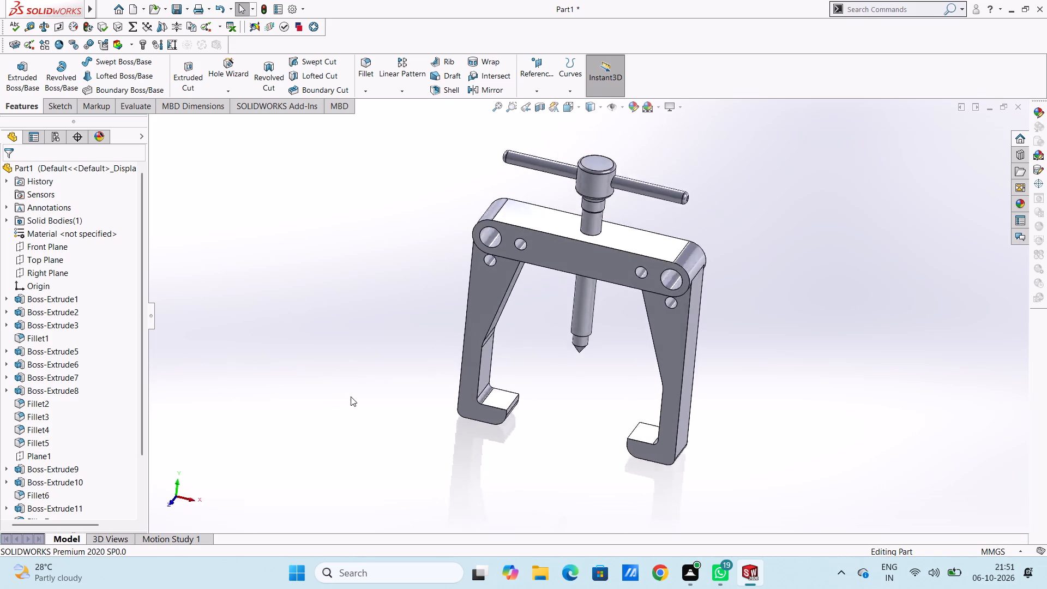
{"action": "scroll", "coordinate": [351, 396], "scroll_direction": "up", "scroll_amount": 1}
{"action": "scroll", "coordinate": [723, 371], "scroll_direction": "down", "scroll_amount": 1}
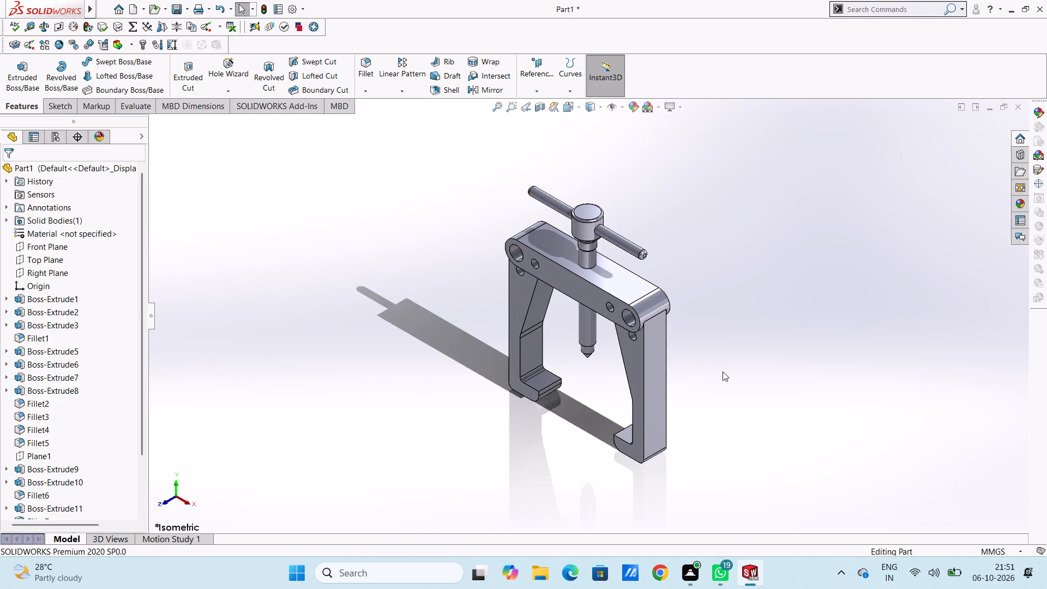
{"action": "scroll", "coordinate": [723, 369], "scroll_direction": "up", "scroll_amount": 1}
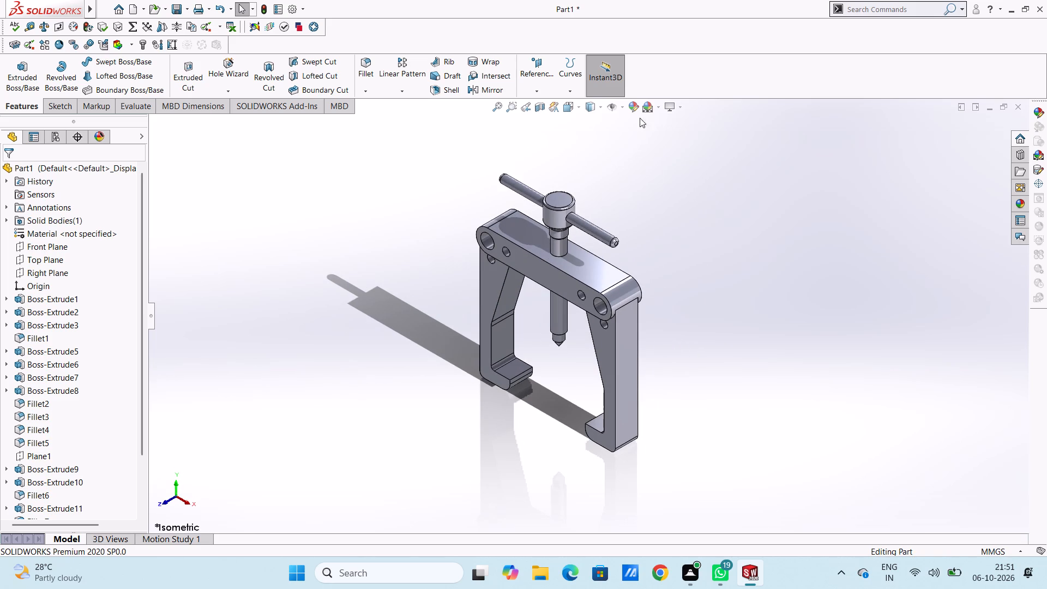
Compare light red, pink, grey and red swatches on the whole part, and apply the light red colour.
{"action": "left_click", "coordinate": [634, 109]}
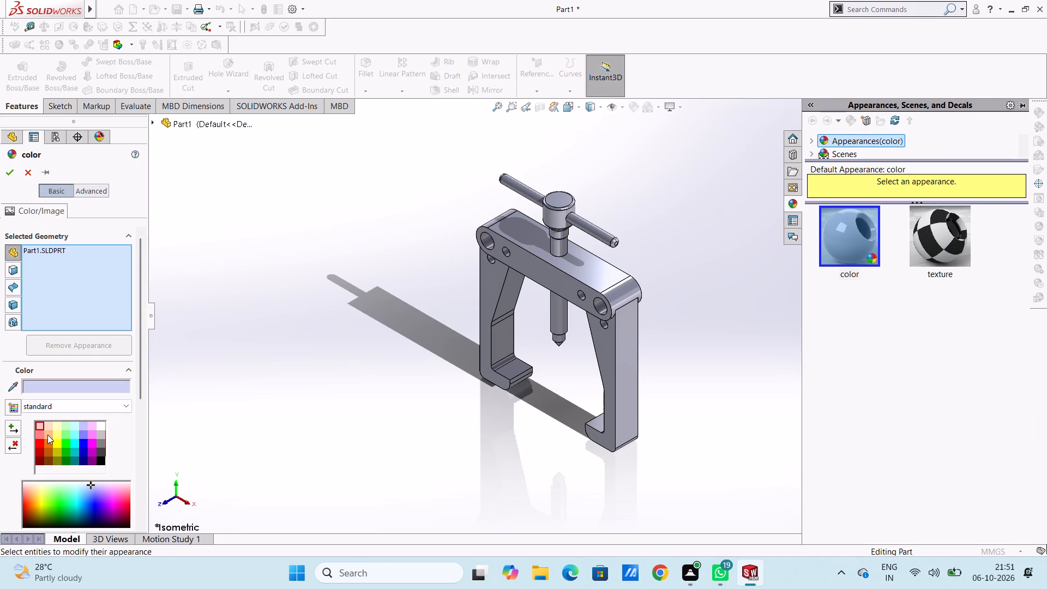
{"action": "left_click", "coordinate": [38, 434]}
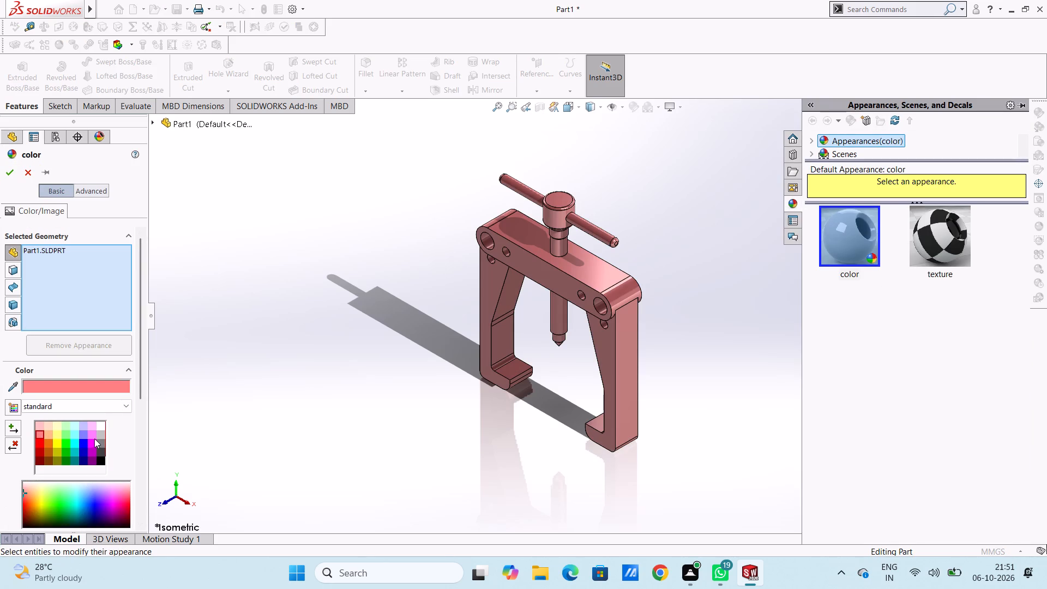
{"action": "left_click", "coordinate": [94, 438]}
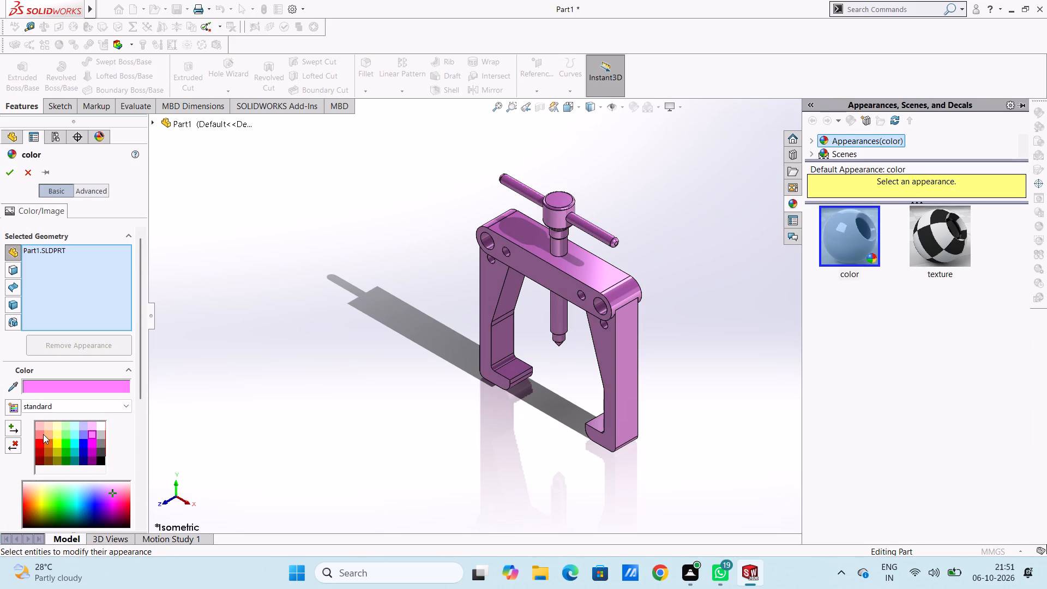
{"action": "left_click", "coordinate": [43, 434]}
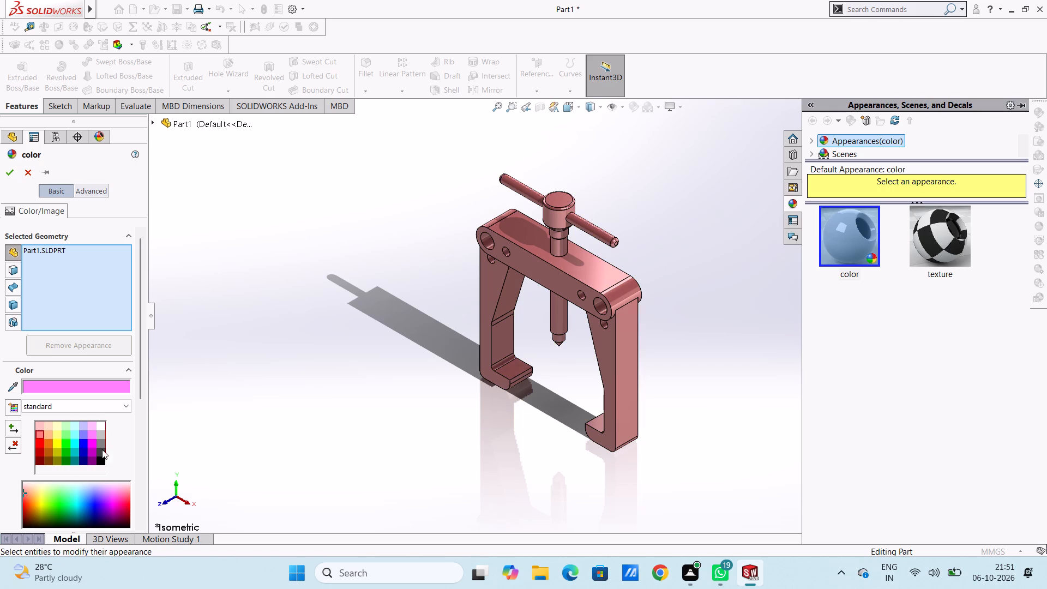
{"action": "left_click", "coordinate": [101, 443]}
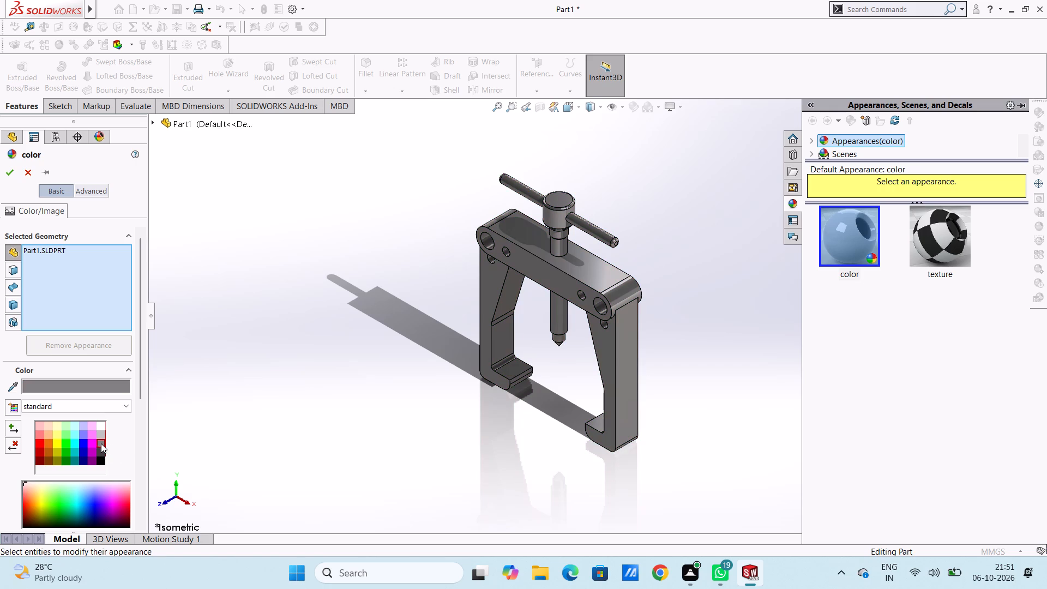
{"action": "left_click", "coordinate": [40, 441]}
{"action": "left_click", "coordinate": [40, 436]}
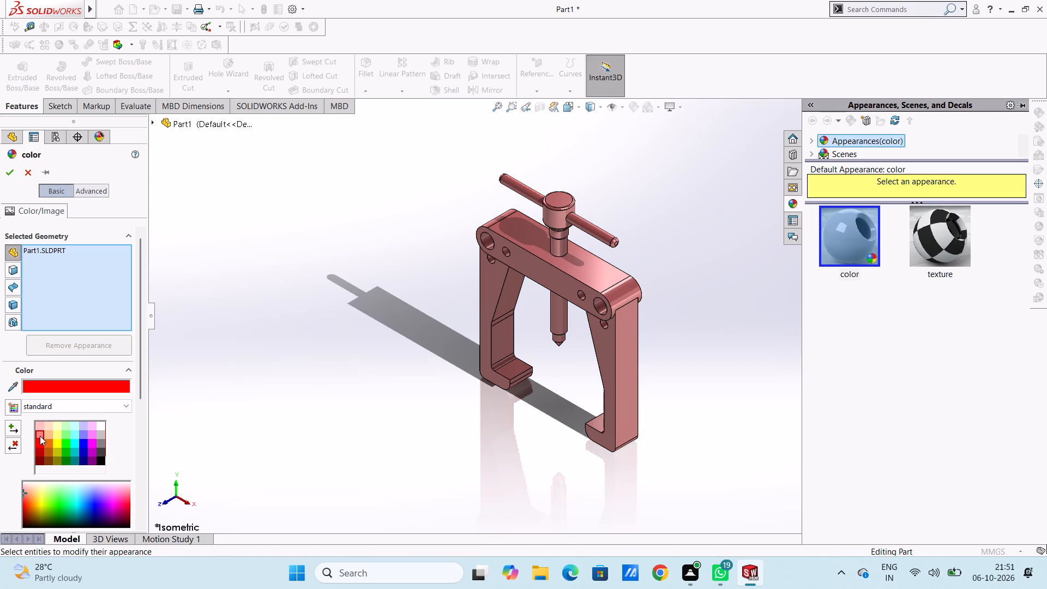
{"action": "left_click", "coordinate": [13, 175]}
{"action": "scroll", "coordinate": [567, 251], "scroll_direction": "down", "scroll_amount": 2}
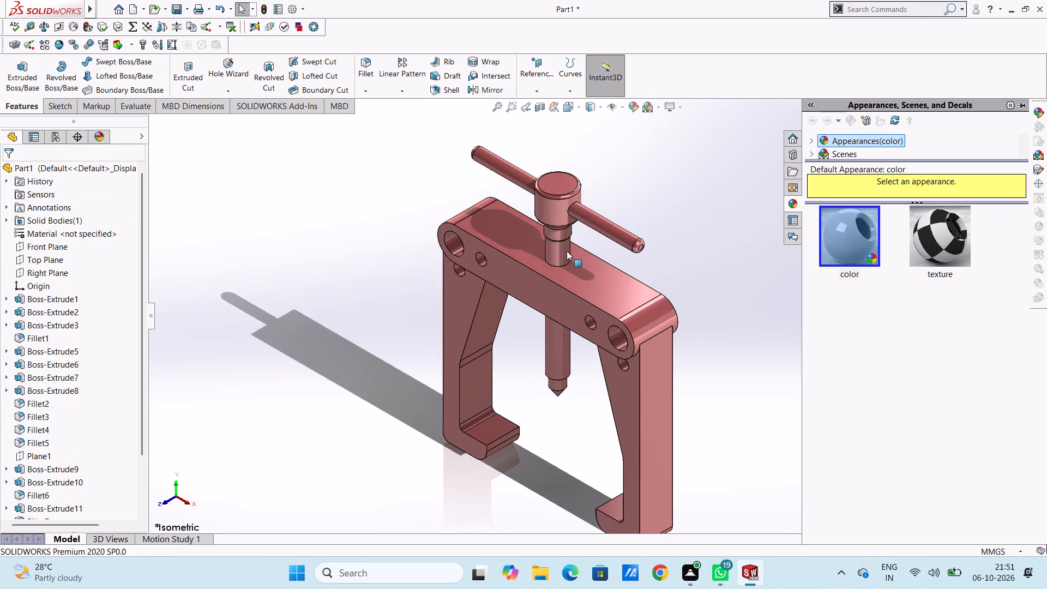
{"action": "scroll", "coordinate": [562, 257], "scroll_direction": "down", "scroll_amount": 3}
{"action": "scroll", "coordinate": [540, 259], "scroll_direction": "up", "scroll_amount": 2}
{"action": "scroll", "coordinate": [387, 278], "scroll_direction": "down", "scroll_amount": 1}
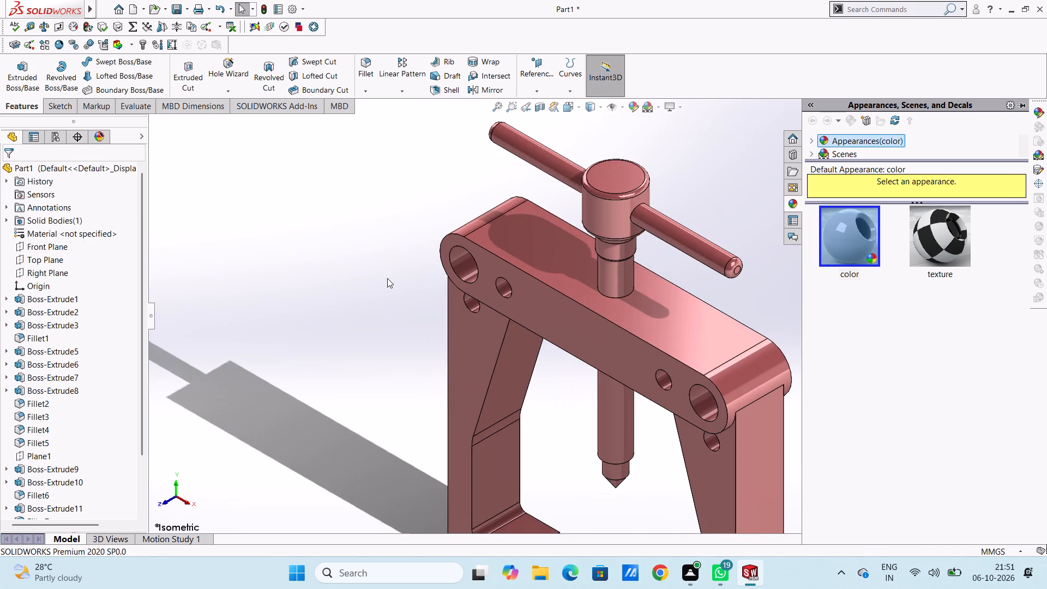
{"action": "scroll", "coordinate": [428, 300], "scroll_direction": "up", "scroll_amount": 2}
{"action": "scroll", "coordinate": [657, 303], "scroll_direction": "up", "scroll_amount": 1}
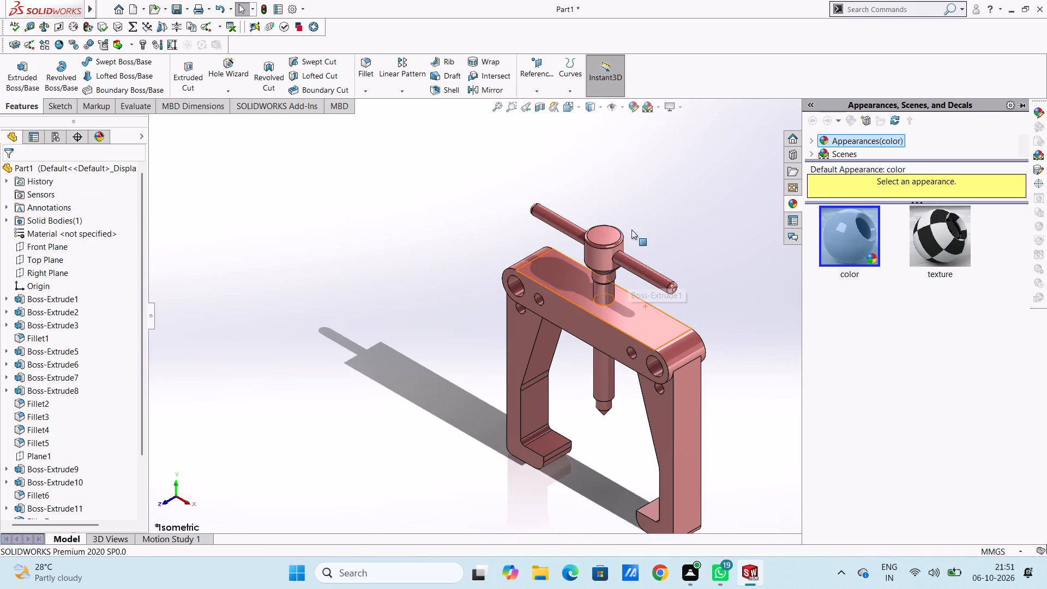
Start a face colour on the rod head, using a dark grey swatch for its cylindrical side and top face.
{"action": "scroll", "coordinate": [611, 237], "scroll_direction": "down", "scroll_amount": 4}
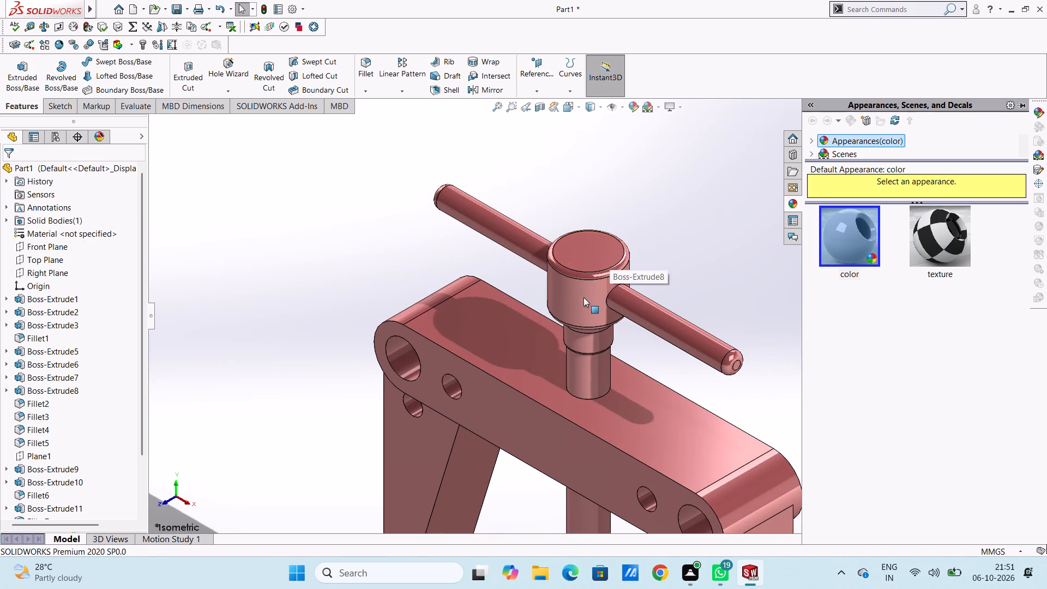
{"action": "left_click", "coordinate": [583, 297]}
{"action": "left_click", "coordinate": [631, 111]}
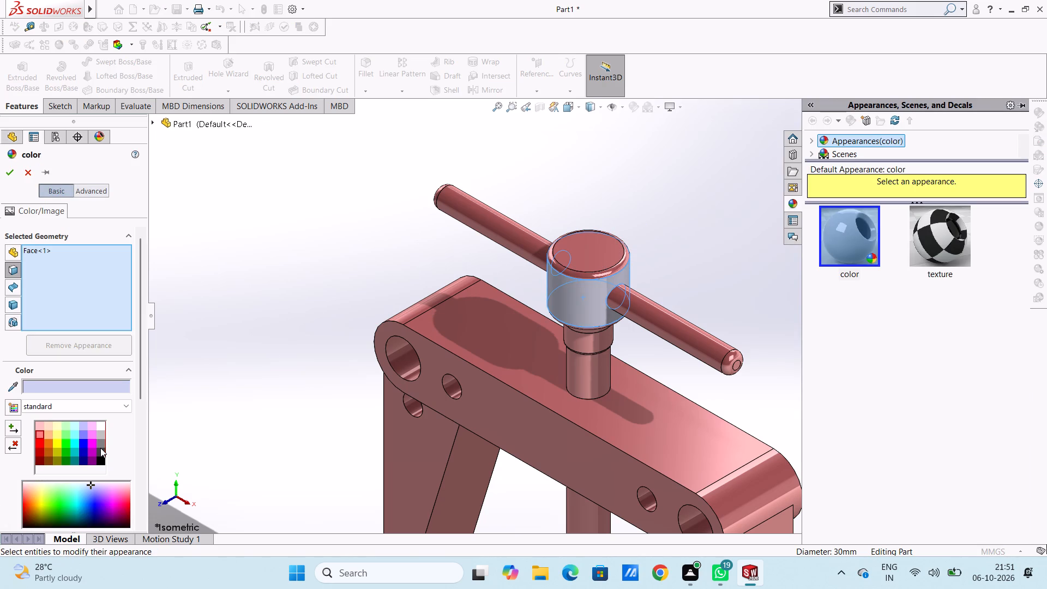
{"action": "left_click", "coordinate": [100, 448]}
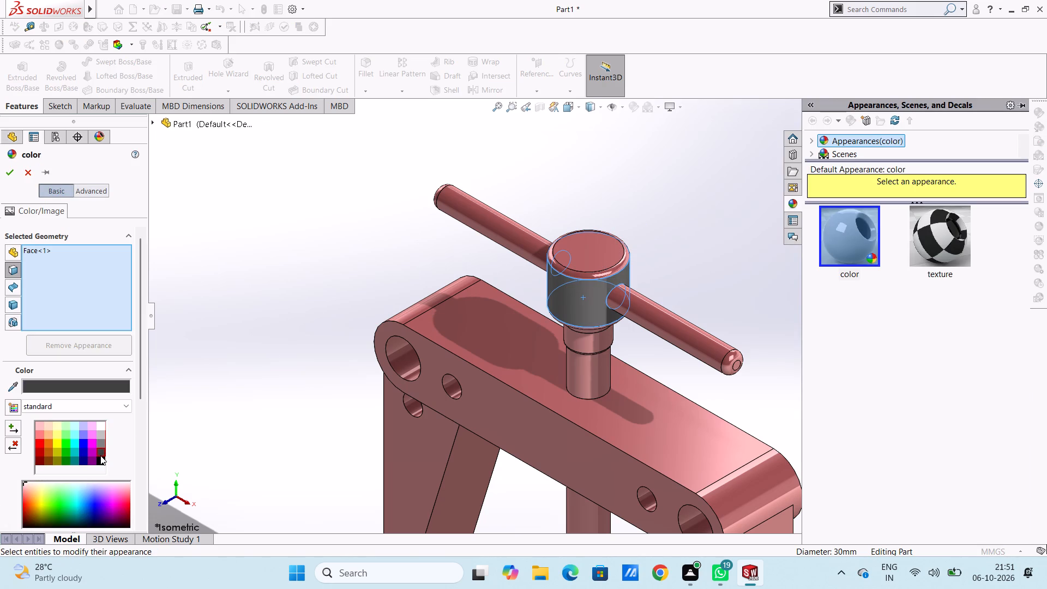
{"action": "scroll", "coordinate": [618, 277], "scroll_direction": "down", "scroll_amount": 3}
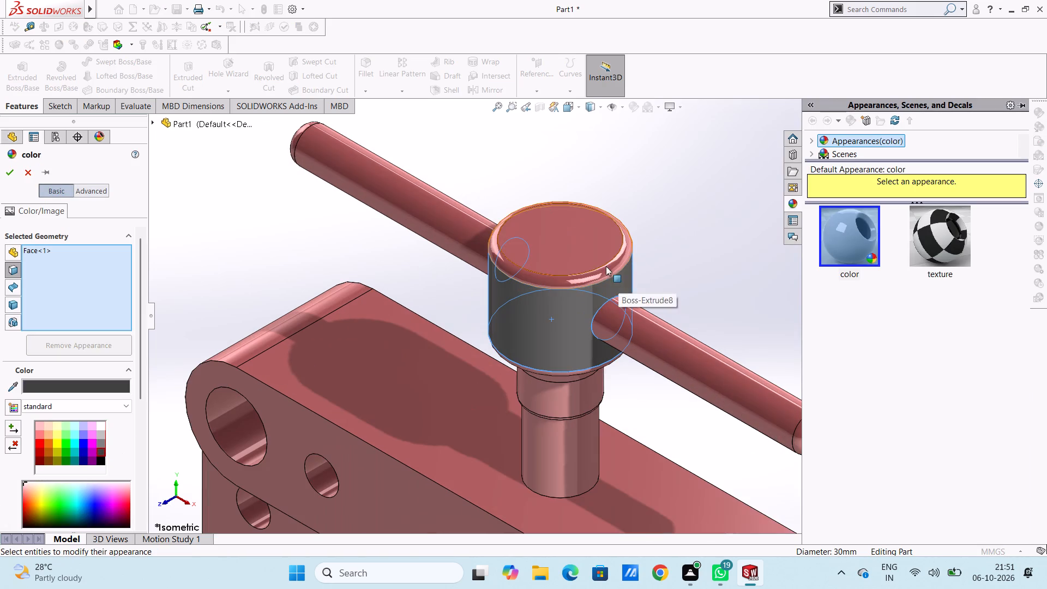
{"action": "left_click", "coordinate": [566, 254]}
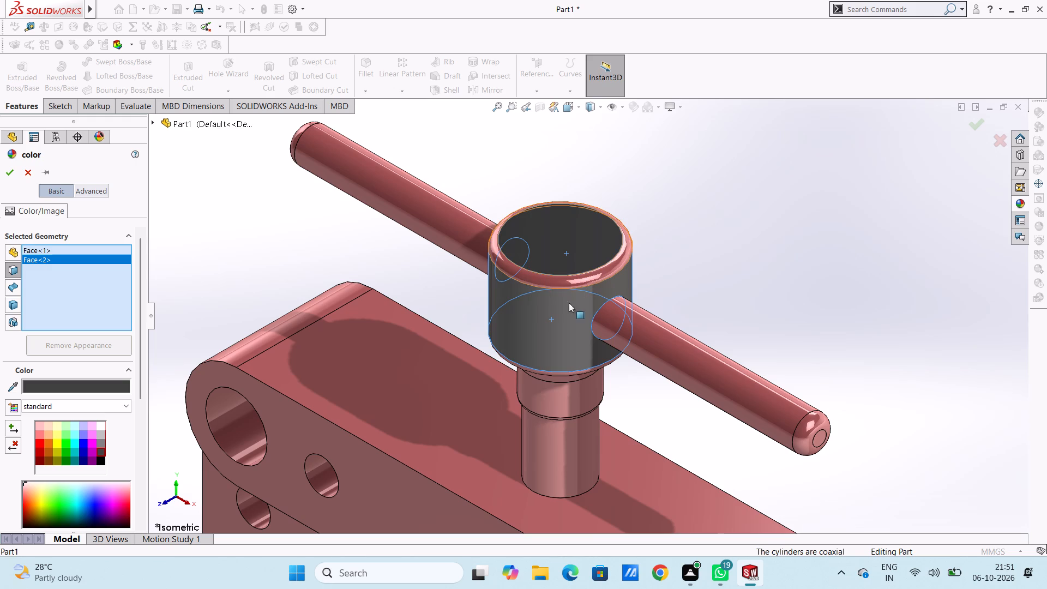
Add the collar below the head, the rod above and below the crossbar, and the tip faces to the dark grey selection.
{"action": "left_click", "coordinate": [567, 393]}
{"action": "scroll", "coordinate": [568, 405], "scroll_direction": "up", "scroll_amount": 4}
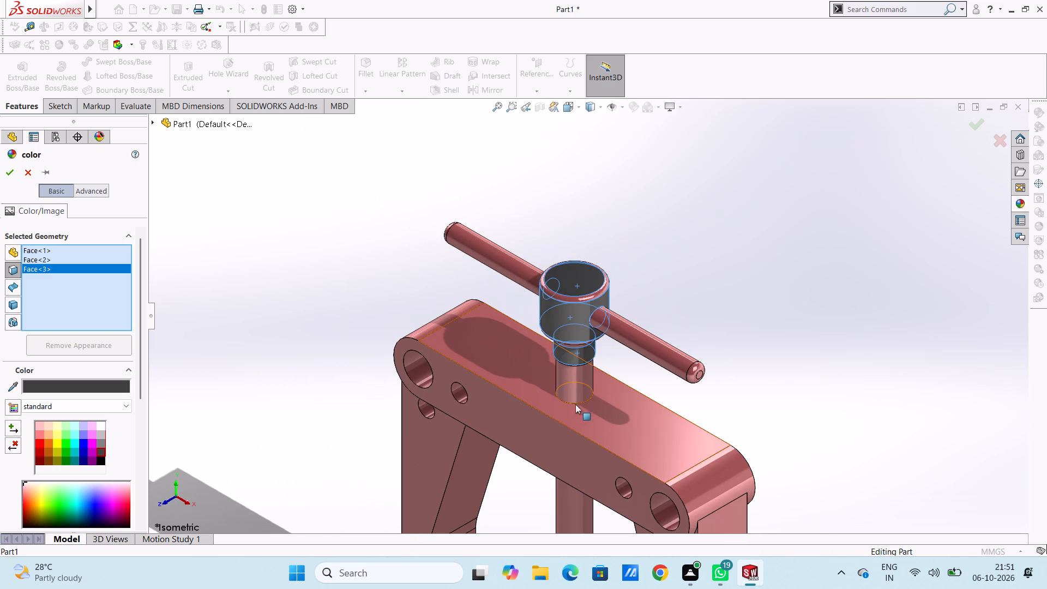
{"action": "left_click", "coordinate": [577, 390]}
{"action": "scroll", "coordinate": [577, 394], "scroll_direction": "up", "scroll_amount": 4}
{"action": "left_click", "coordinate": [576, 412]}
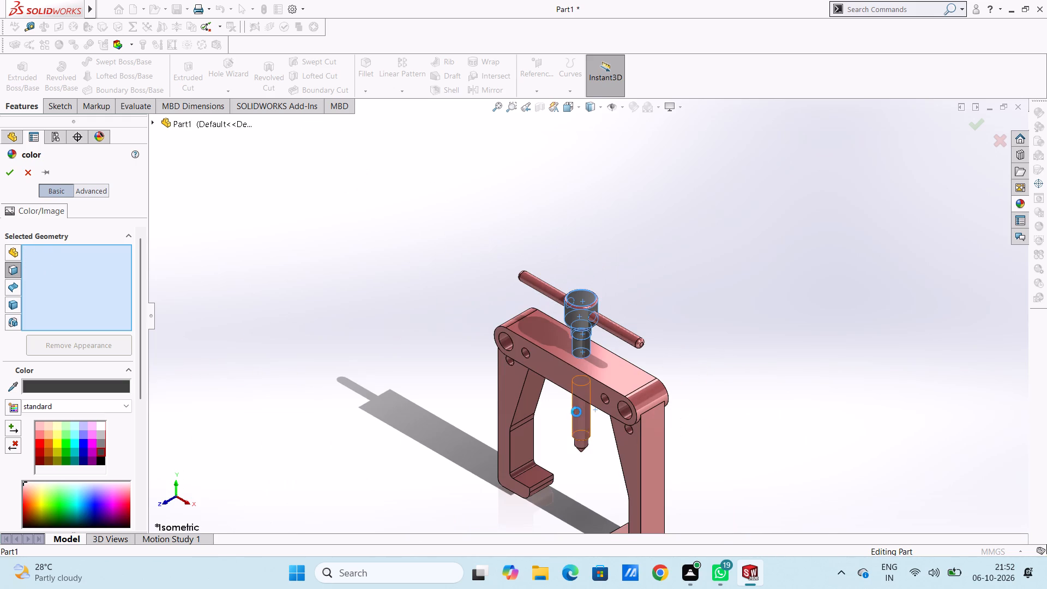
{"action": "scroll", "coordinate": [585, 466], "scroll_direction": "down", "scroll_amount": 5}
{"action": "scroll", "coordinate": [592, 378], "scroll_direction": "down", "scroll_amount": 1}
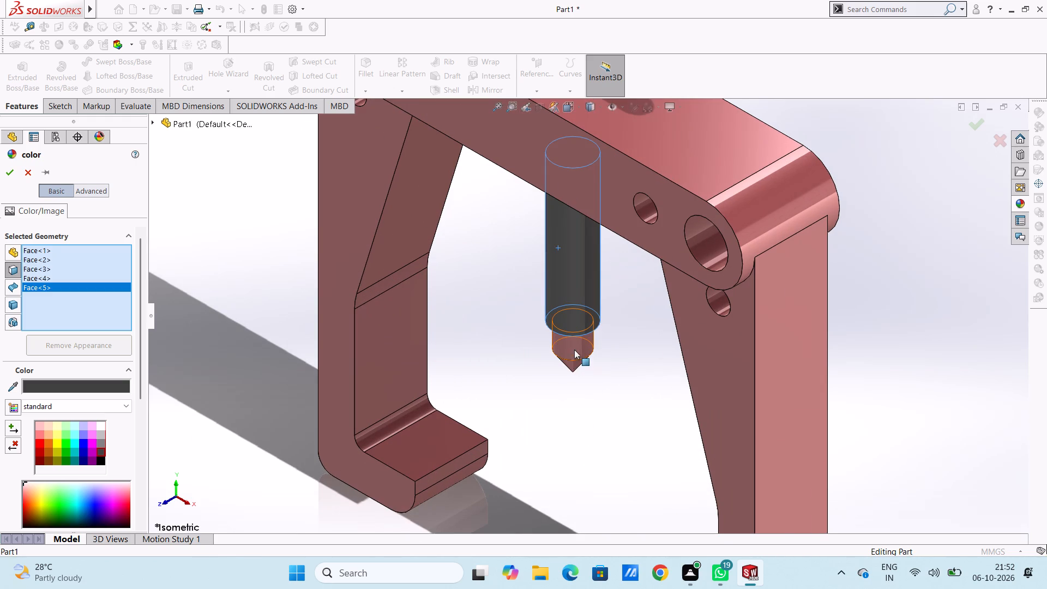
{"action": "left_click", "coordinate": [574, 350]}
{"action": "left_click", "coordinate": [574, 368]}
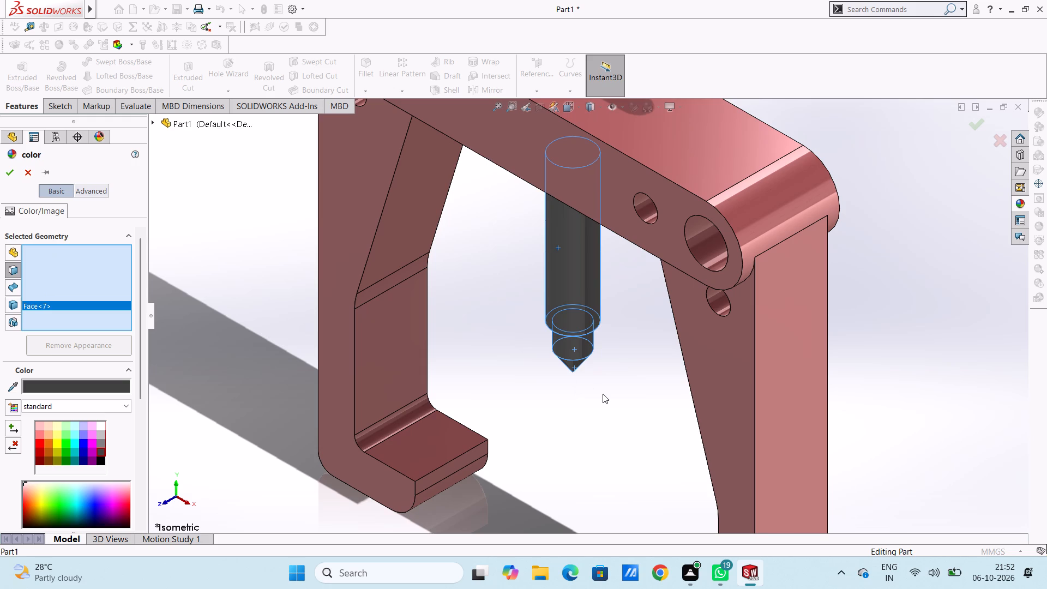
Add both halves of the cross handle to the dark grey selection and apply the colour.
{"action": "scroll", "coordinate": [603, 394], "scroll_direction": "up", "scroll_amount": 8}
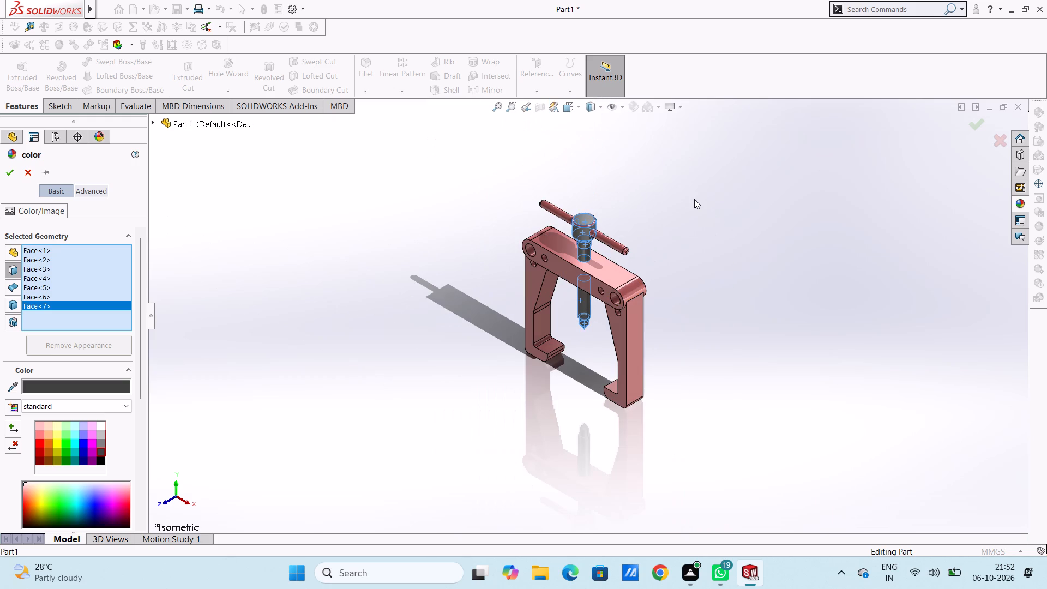
{"action": "middle_click_drag", "start_coordinate": [694, 199], "coordinate": [687, 197]}
{"action": "scroll", "coordinate": [585, 201], "scroll_direction": "down", "scroll_amount": 4}
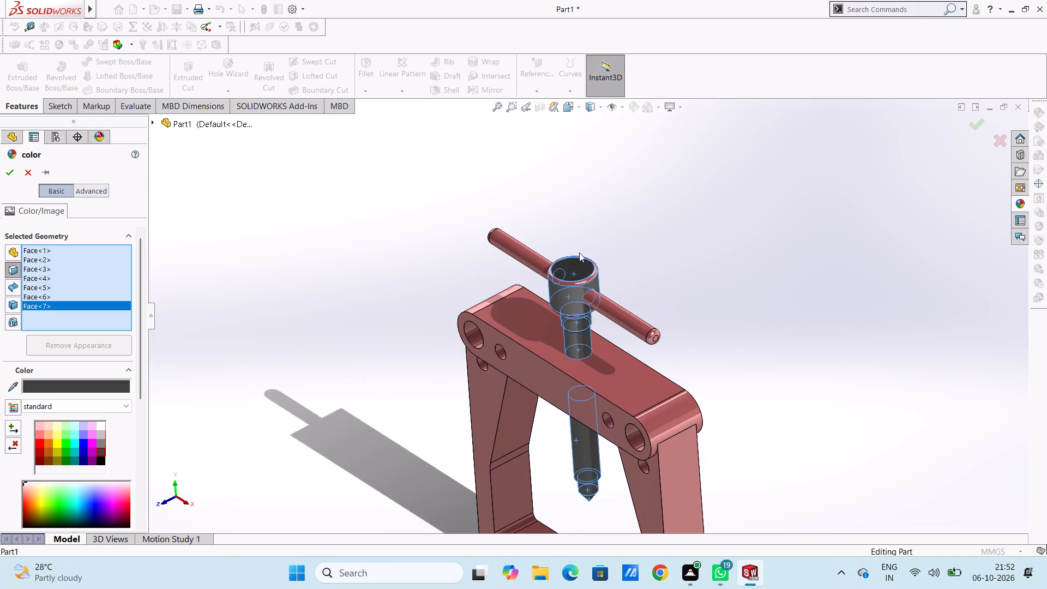
{"action": "scroll", "coordinate": [605, 300], "scroll_direction": "down", "scroll_amount": 4}
{"action": "left_click", "coordinate": [618, 319]}
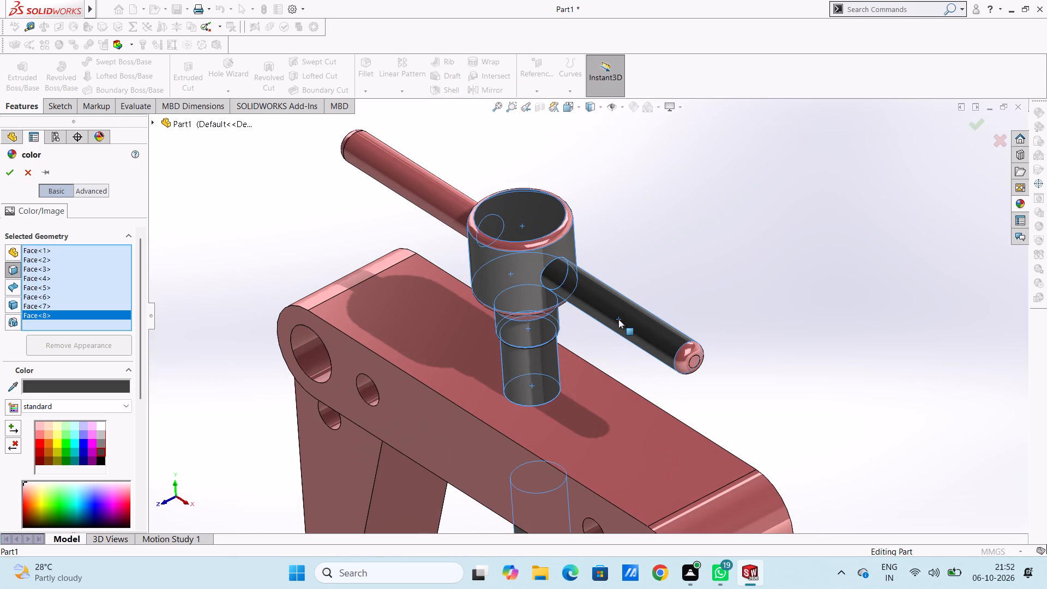
{"action": "left_click", "coordinate": [450, 204]}
{"action": "scroll", "coordinate": [380, 198], "scroll_direction": "up", "scroll_amount": 2}
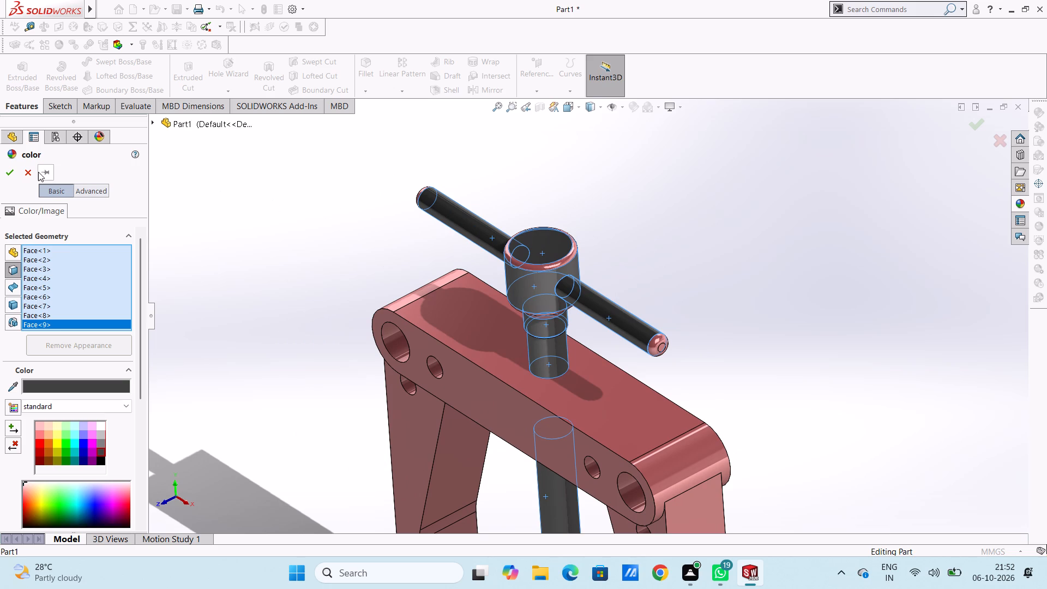
{"action": "left_click", "coordinate": [12, 176]}
Examine the whole puller with its dark grey rod and handle from several angles.
{"action": "scroll", "coordinate": [294, 224], "scroll_direction": "up", "scroll_amount": 4}
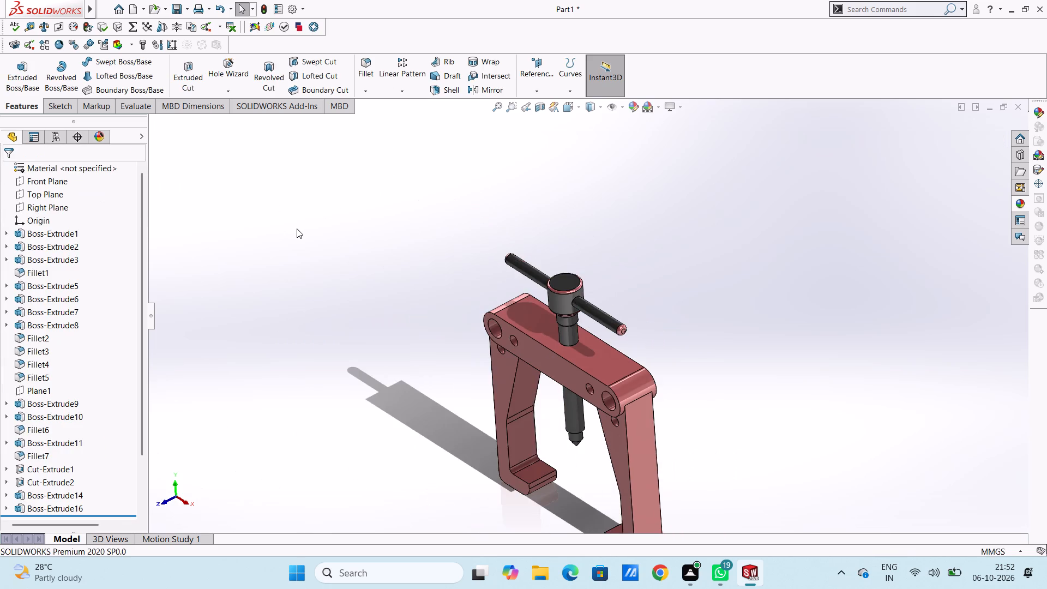
{"action": "middle_click_drag", "start_coordinate": [298, 229], "coordinate": [369, 196]}
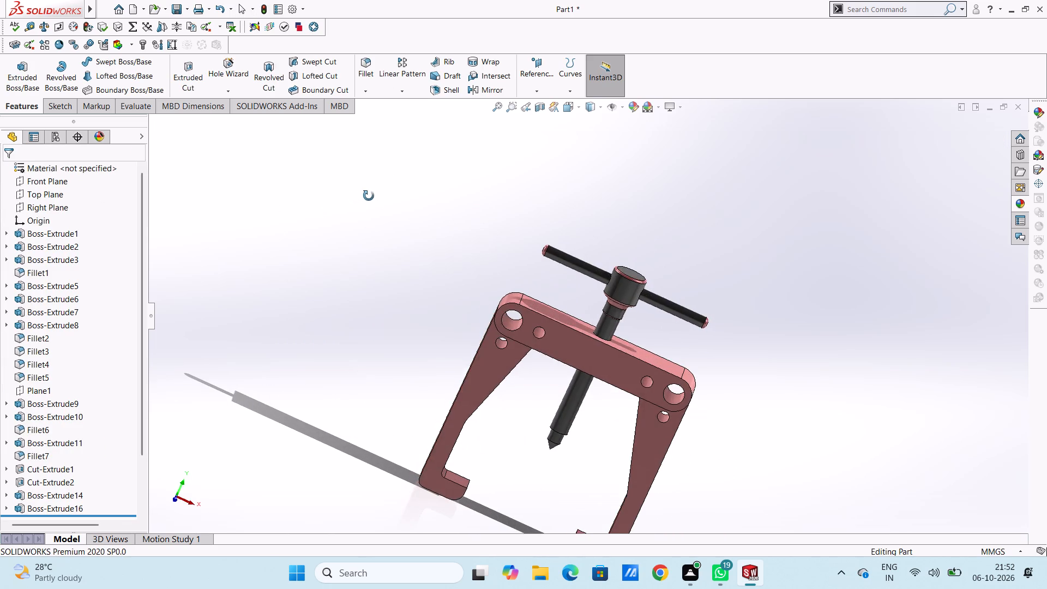
{"action": "middle_click_drag", "start_coordinate": [369, 196], "coordinate": [337, 186]}
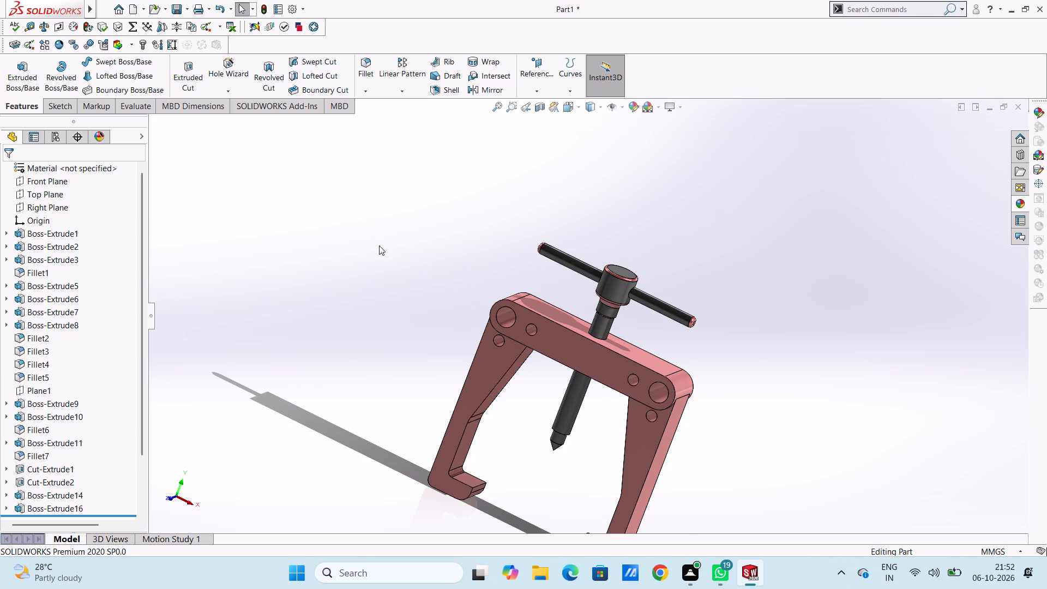
{"action": "middle_click_drag", "start_coordinate": [379, 245], "coordinate": [343, 277]}
{"action": "scroll", "coordinate": [526, 353], "scroll_direction": "down", "scroll_amount": 4}
{"action": "middle_click_drag", "start_coordinate": [793, 321], "coordinate": [832, 309]}
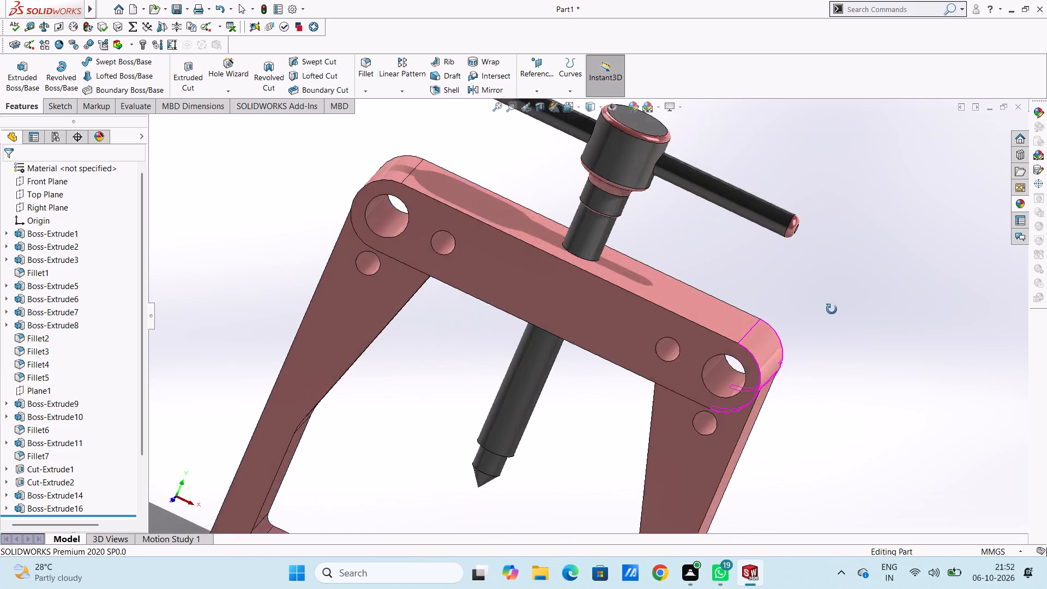
{"action": "middle_click_drag", "start_coordinate": [832, 309], "coordinate": [805, 285]}
{"action": "scroll", "coordinate": [668, 273], "scroll_direction": "up", "scroll_amount": 3}
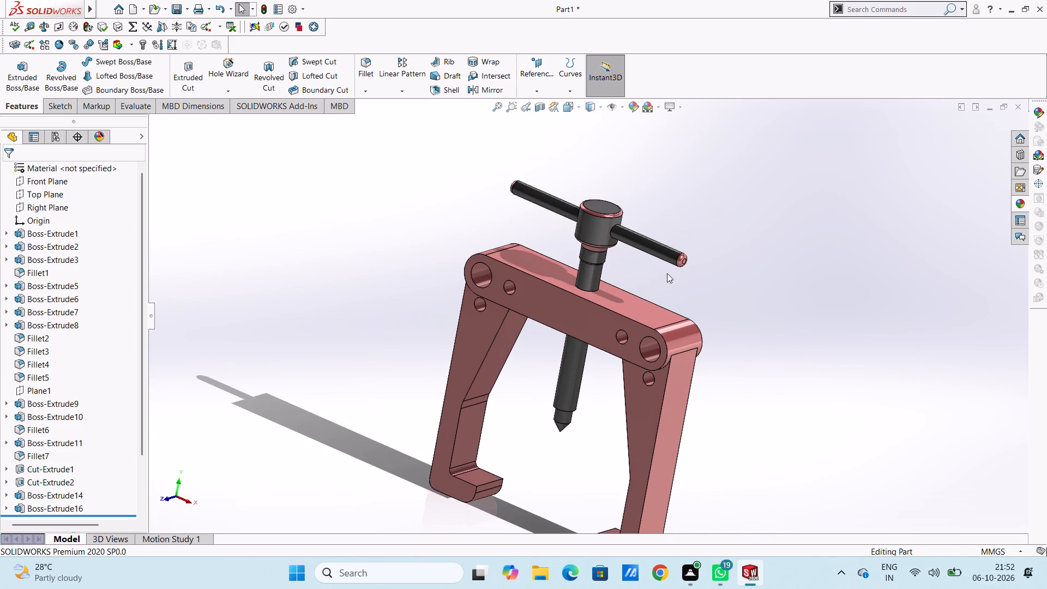
{"action": "middle_click_drag", "start_coordinate": [431, 215], "coordinate": [419, 197]}
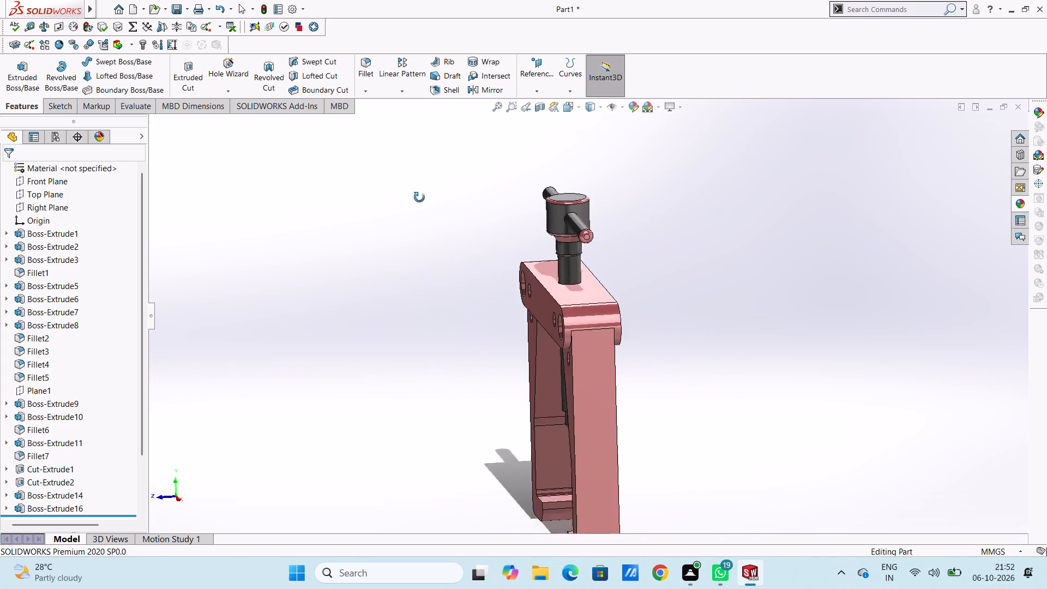
{"action": "middle_click_drag", "start_coordinate": [419, 197], "coordinate": [456, 232]}
Colour the crossbar's front face light green, adjusted to RGB 195, 255, 128.
{"action": "scroll", "coordinate": [533, 287], "scroll_direction": "down", "scroll_amount": 2}
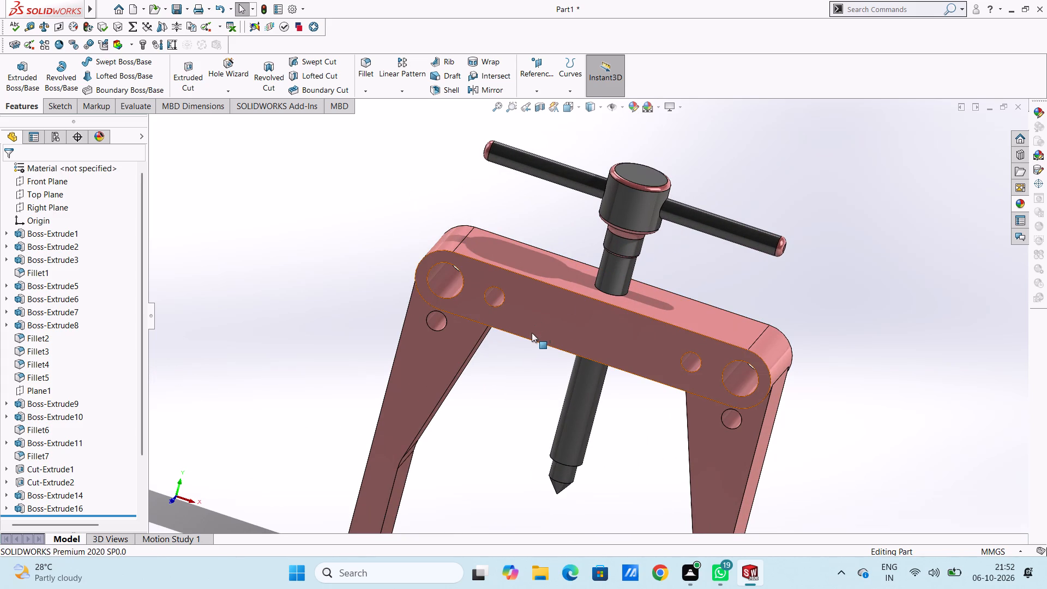
{"action": "left_click", "coordinate": [541, 317]}
{"action": "left_click", "coordinate": [636, 107]}
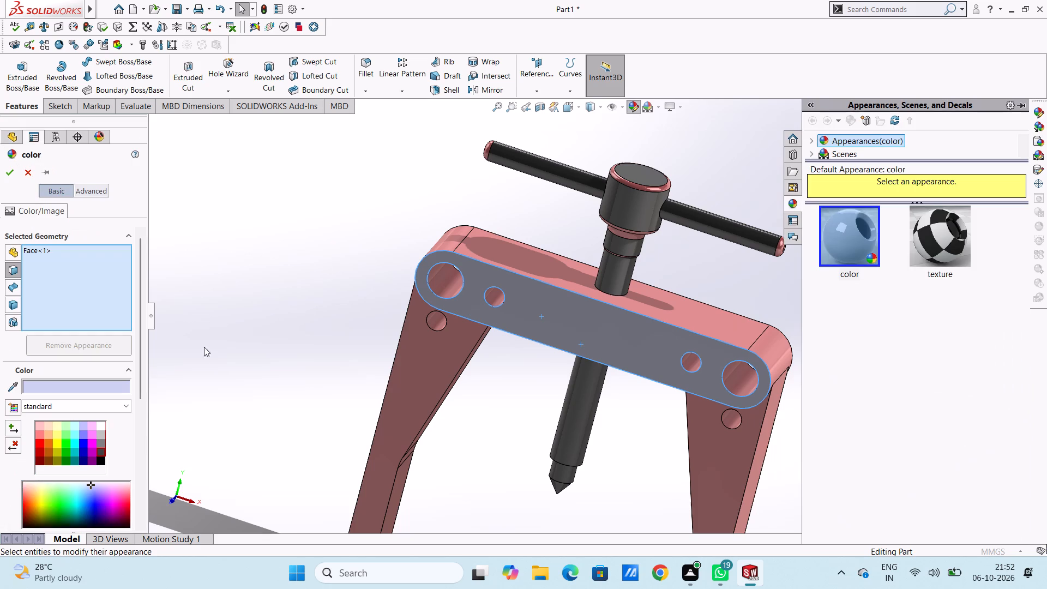
{"action": "left_click", "coordinate": [64, 435]}
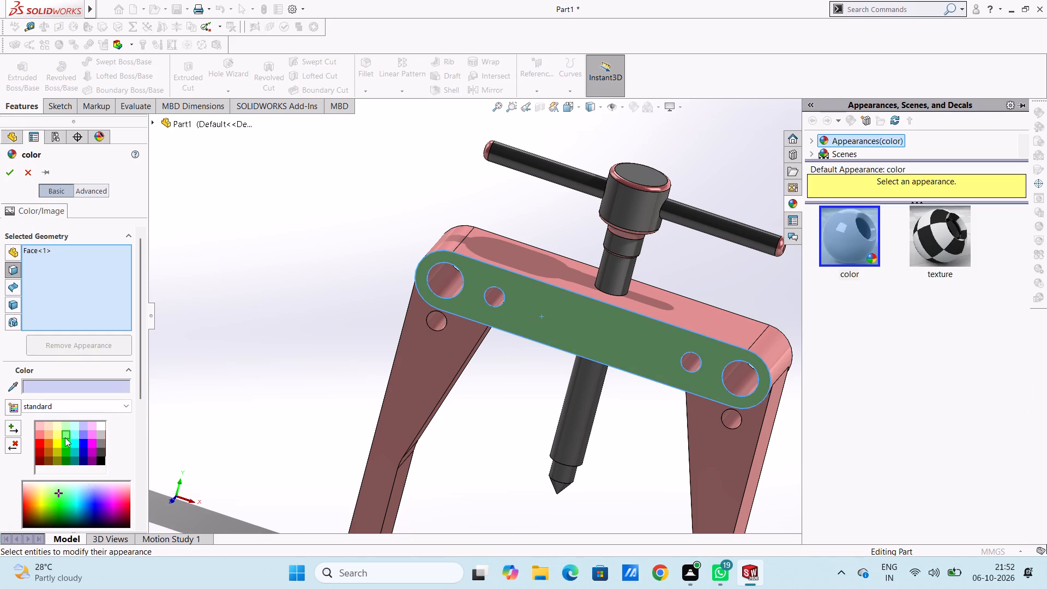
{"action": "scroll", "coordinate": [71, 448], "scroll_direction": "down", "scroll_amount": 2}
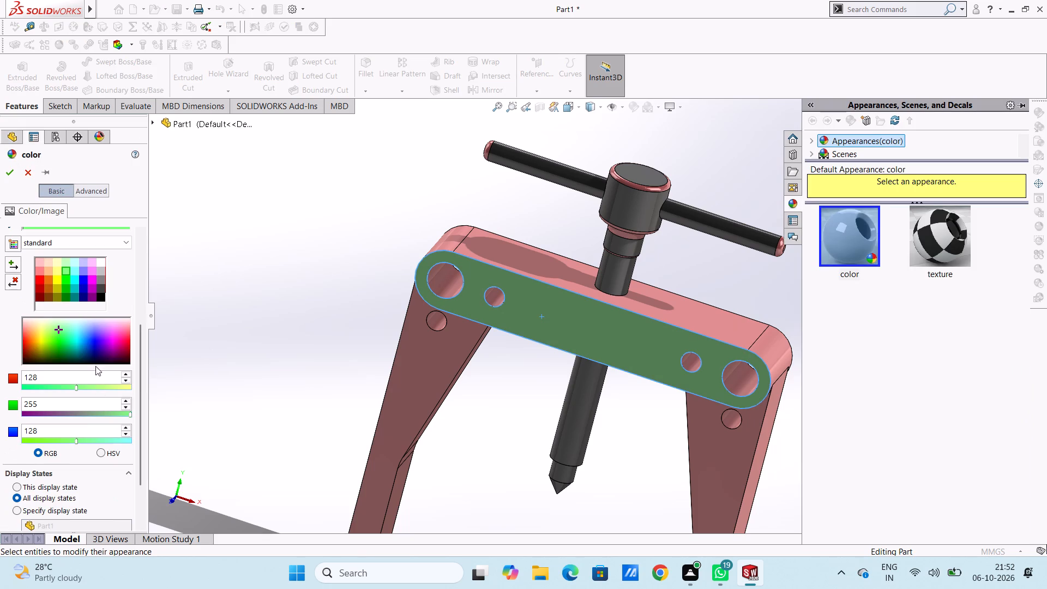
{"action": "left_click", "coordinate": [98, 387]}
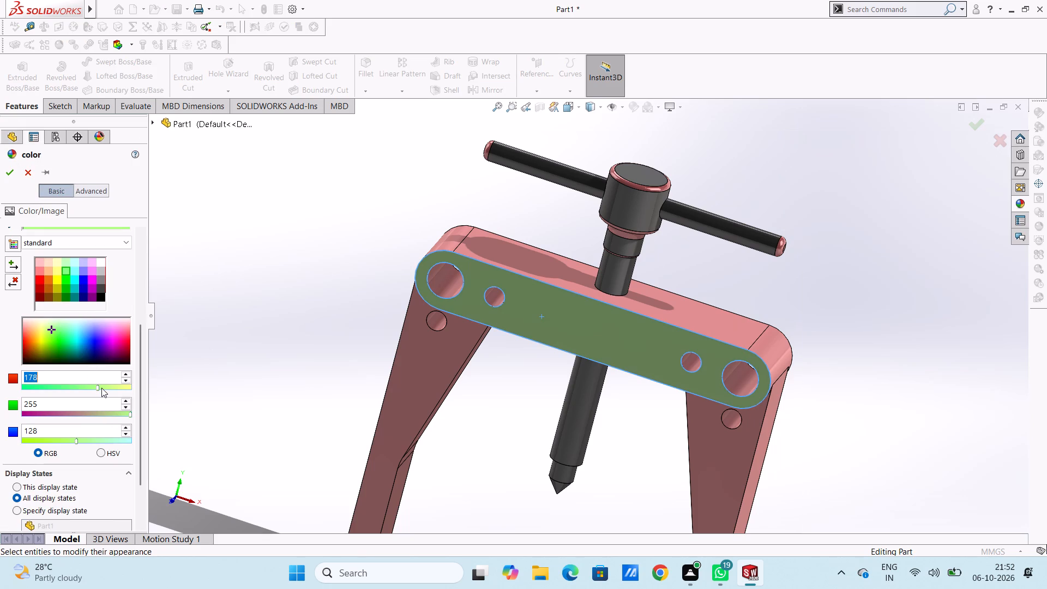
{"action": "left_click", "coordinate": [105, 388]}
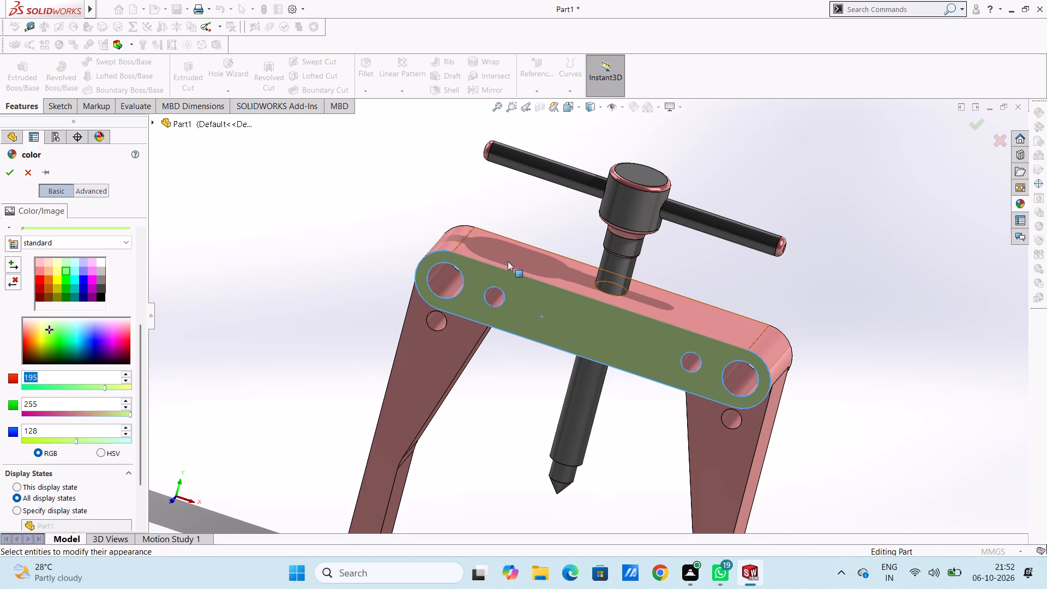
Extend the light green colour to the crossbar's top, rounded ends, underside and back face, and apply it.
{"action": "left_click", "coordinate": [508, 261]}
{"action": "left_click", "coordinate": [453, 237]}
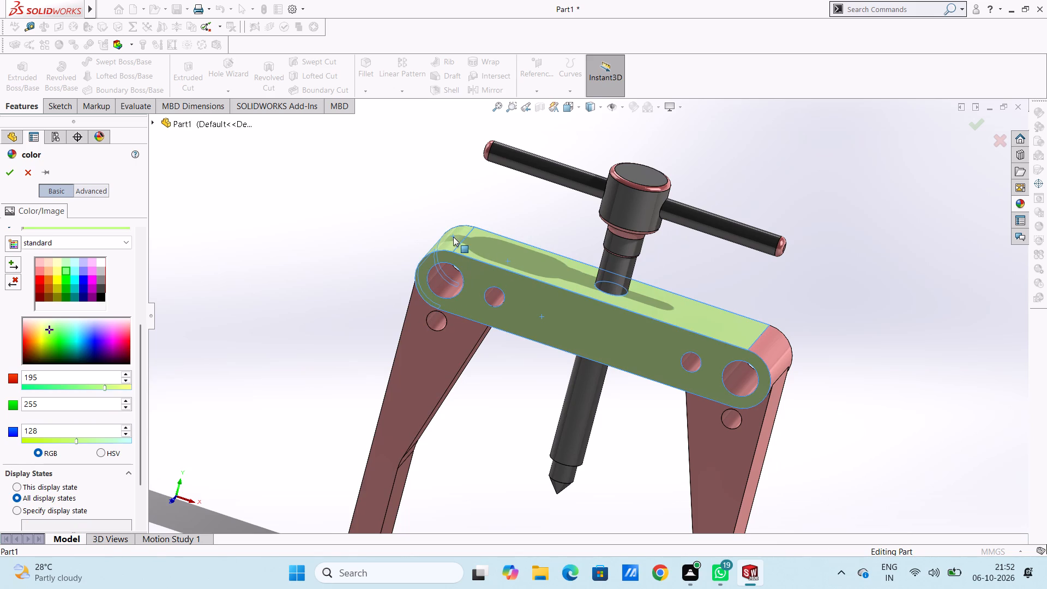
{"action": "left_click", "coordinate": [772, 354]}
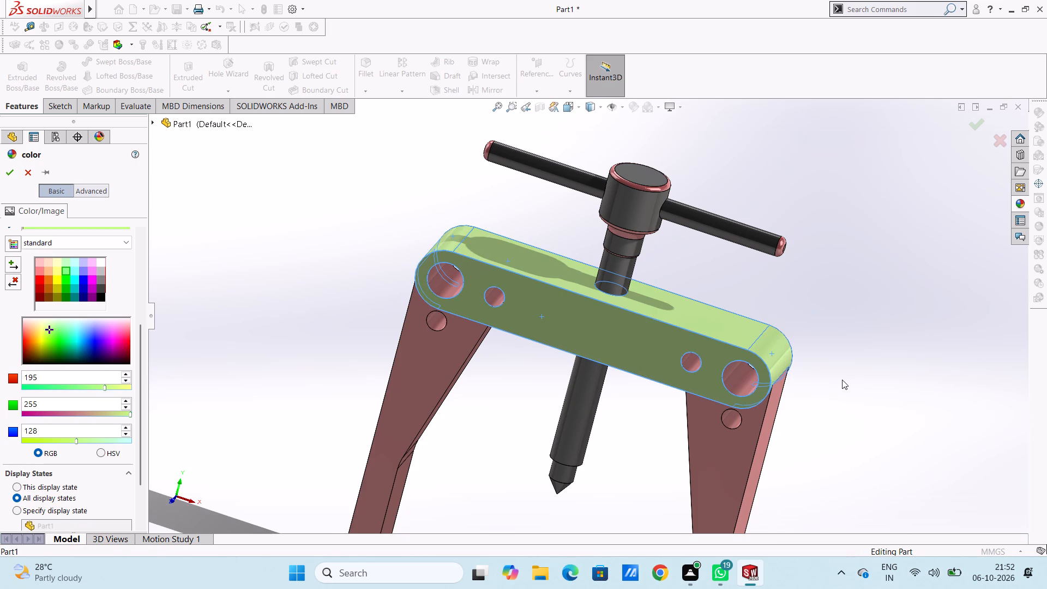
{"action": "middle_click_drag", "start_coordinate": [826, 421], "coordinate": [785, 269]}
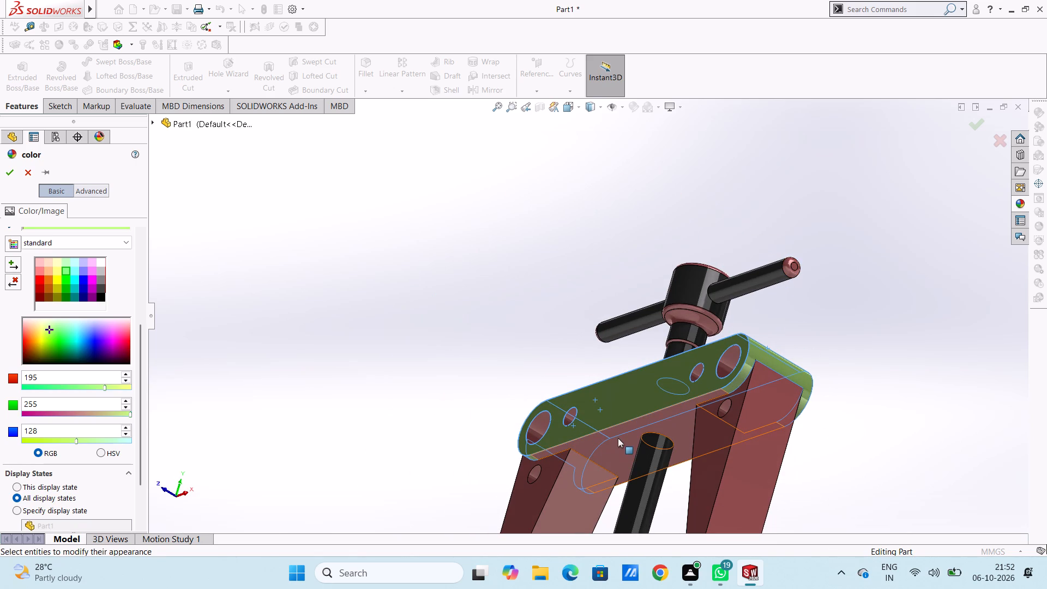
{"action": "left_click", "coordinate": [618, 438]}
{"action": "middle_click_drag", "start_coordinate": [815, 337], "coordinate": [728, 378]}
{"action": "left_click", "coordinate": [895, 400]}
{"action": "scroll", "coordinate": [897, 405], "scroll_direction": "up", "scroll_amount": 3}
{"action": "middle_click_drag", "start_coordinate": [907, 345], "coordinate": [914, 282]}
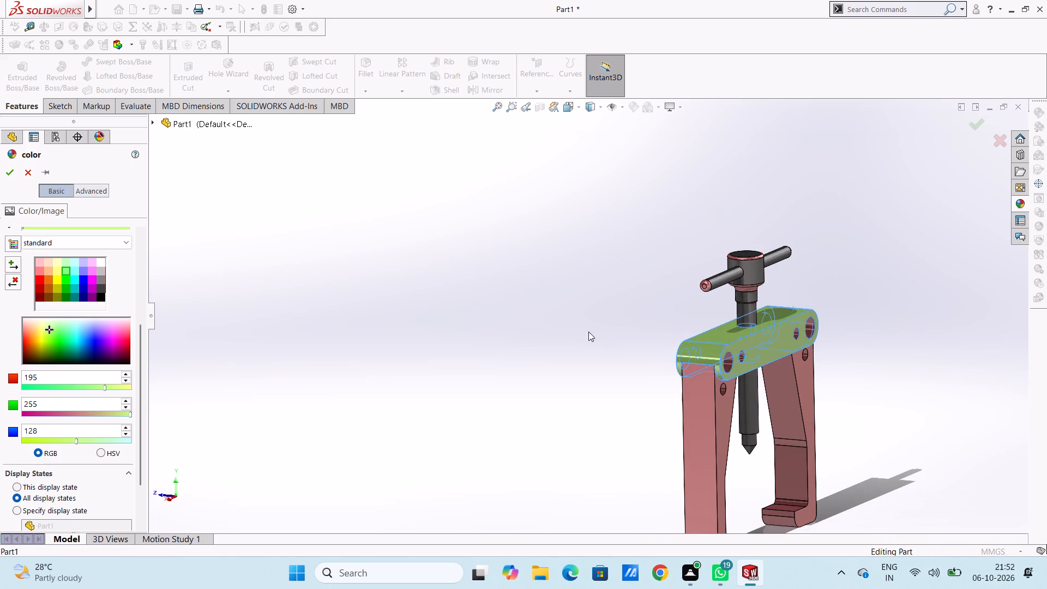
{"action": "middle_click_drag", "start_coordinate": [589, 332], "coordinate": [696, 340]}
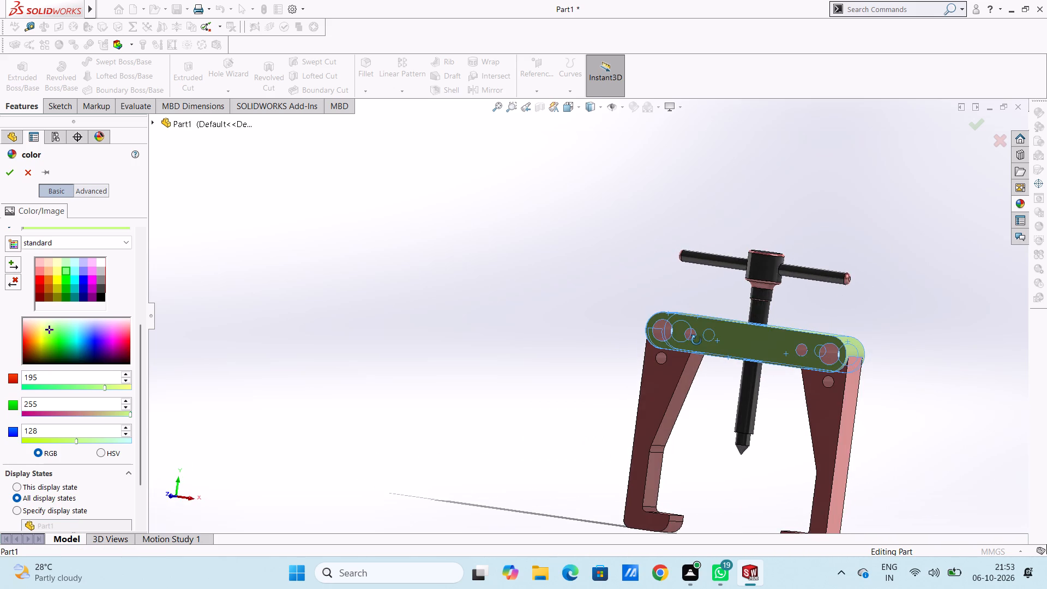
{"action": "middle_click_drag", "start_coordinate": [696, 340], "coordinate": [675, 360]}
{"action": "middle_click", "coordinate": [675, 360]}
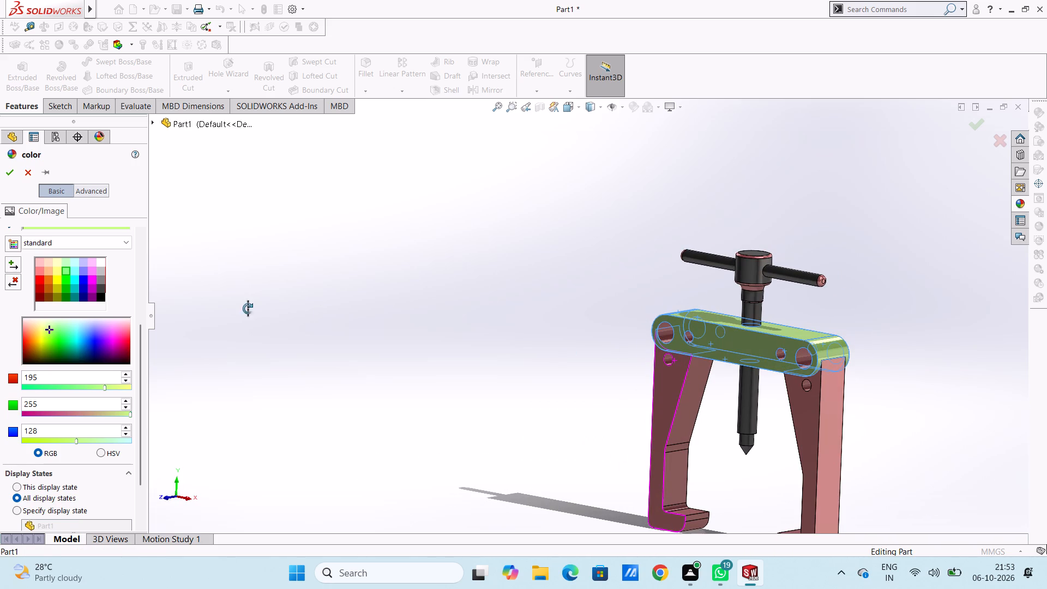
{"action": "left_click", "coordinate": [12, 182]}
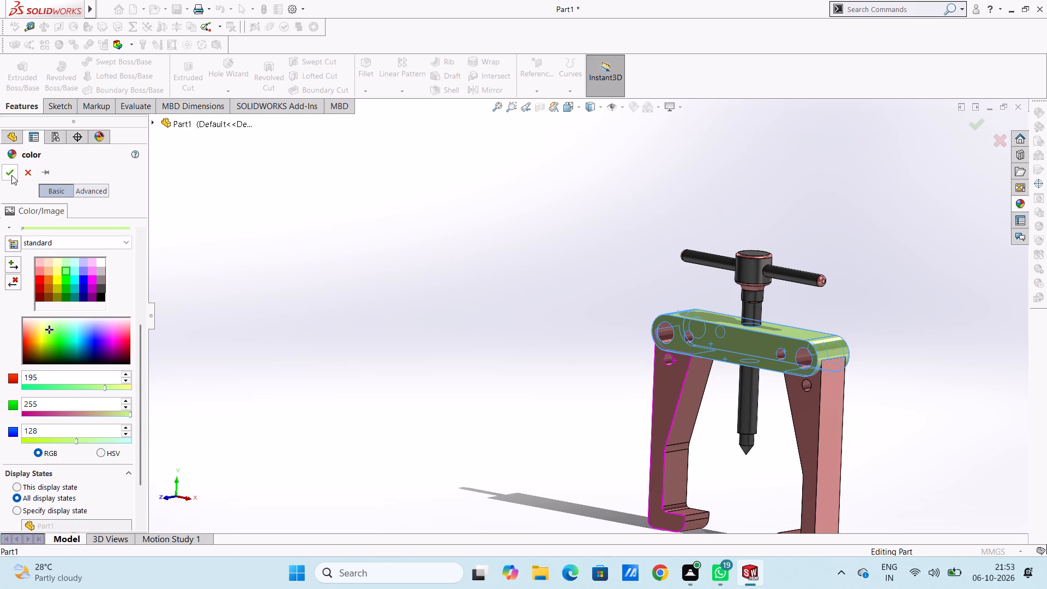
{"action": "left_click", "coordinate": [11, 175]}
Examine the recoloured puller, including the crossbar's end and hole surfaces up close.
{"action": "scroll", "coordinate": [311, 356], "scroll_direction": "up", "scroll_amount": 2}
{"action": "middle_click_drag", "start_coordinate": [812, 331], "coordinate": [820, 331]}
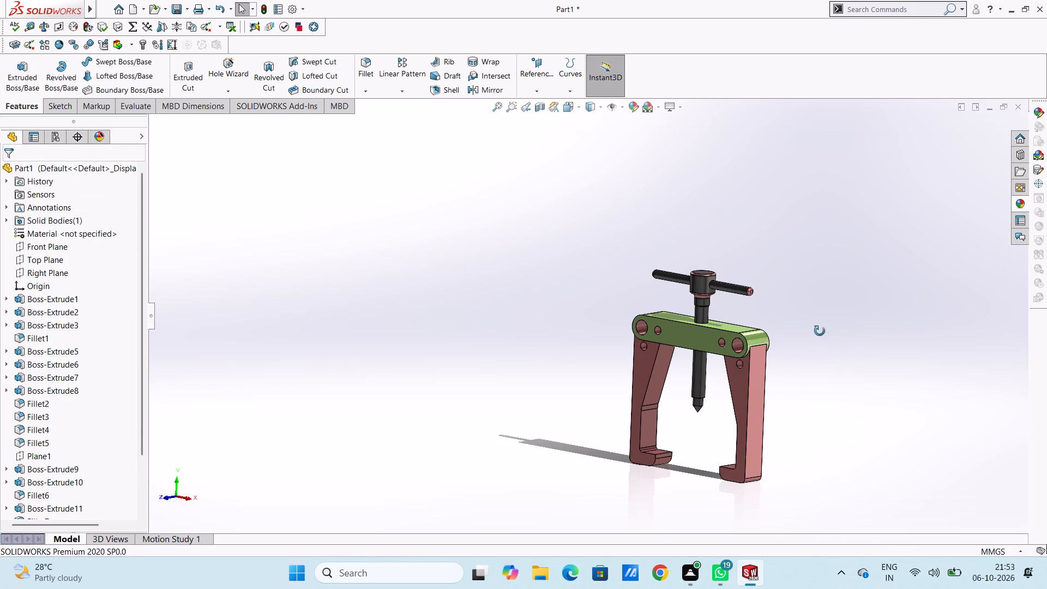
{"action": "middle_click_drag", "start_coordinate": [820, 331], "coordinate": [850, 328]}
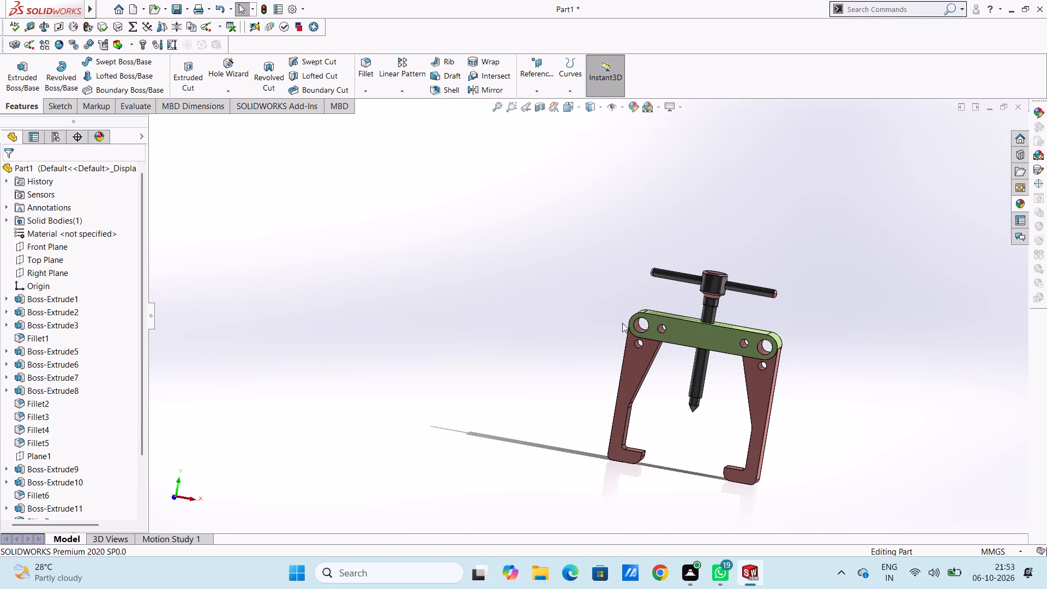
{"action": "scroll", "coordinate": [650, 328], "scroll_direction": "down", "scroll_amount": 5}
{"action": "scroll", "coordinate": [576, 338], "scroll_direction": "down", "scroll_amount": 4}
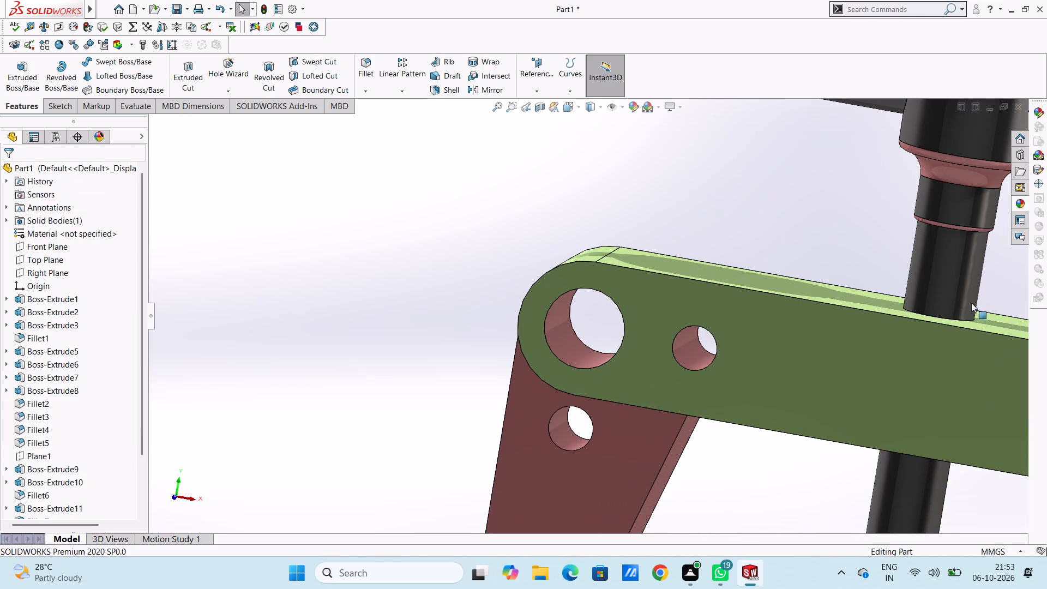
Apply the chromium plate metal appearance to the inner face of the large hole at the crossbar's left end.
{"action": "left_click", "coordinate": [1016, 206]}
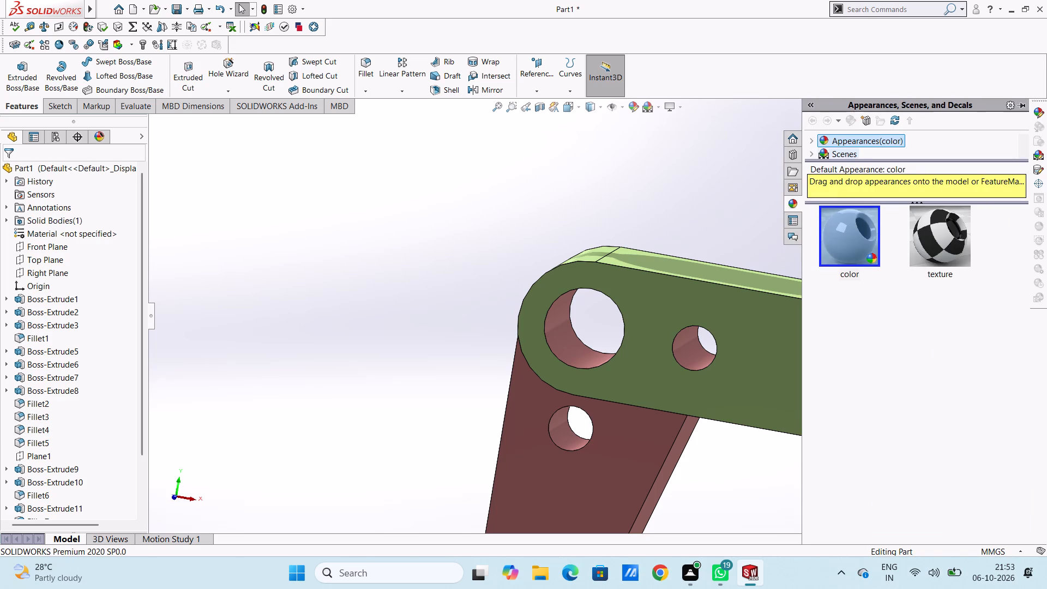
{"action": "left_click_drag", "start_coordinate": [852, 161], "coordinate": [858, 288]}
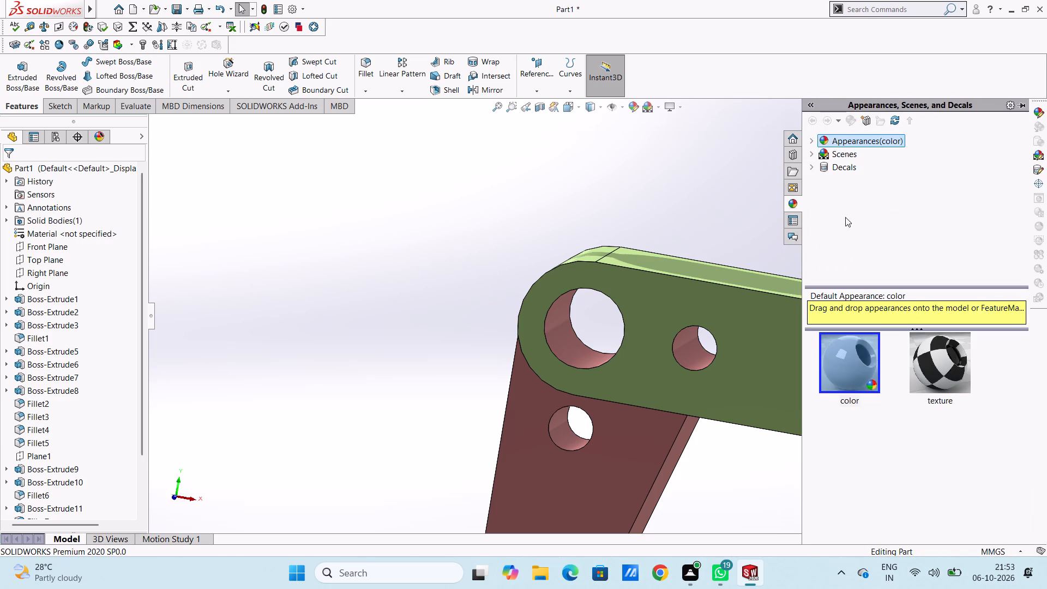
{"action": "left_click", "coordinate": [815, 142]}
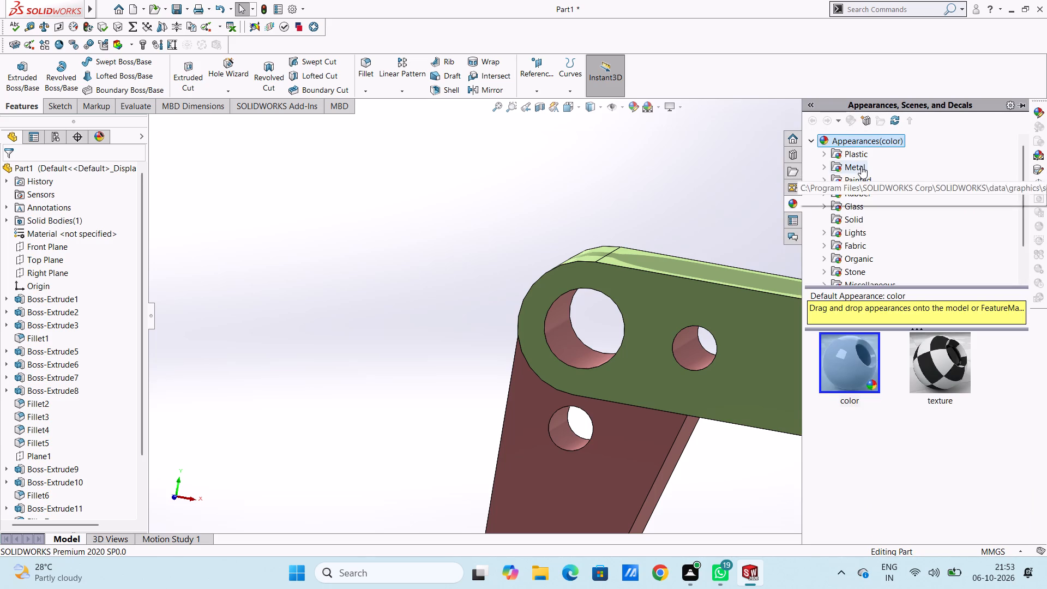
{"action": "left_click", "coordinate": [861, 166]}
{"action": "left_click_drag", "start_coordinate": [940, 358], "coordinate": [526, 307]}
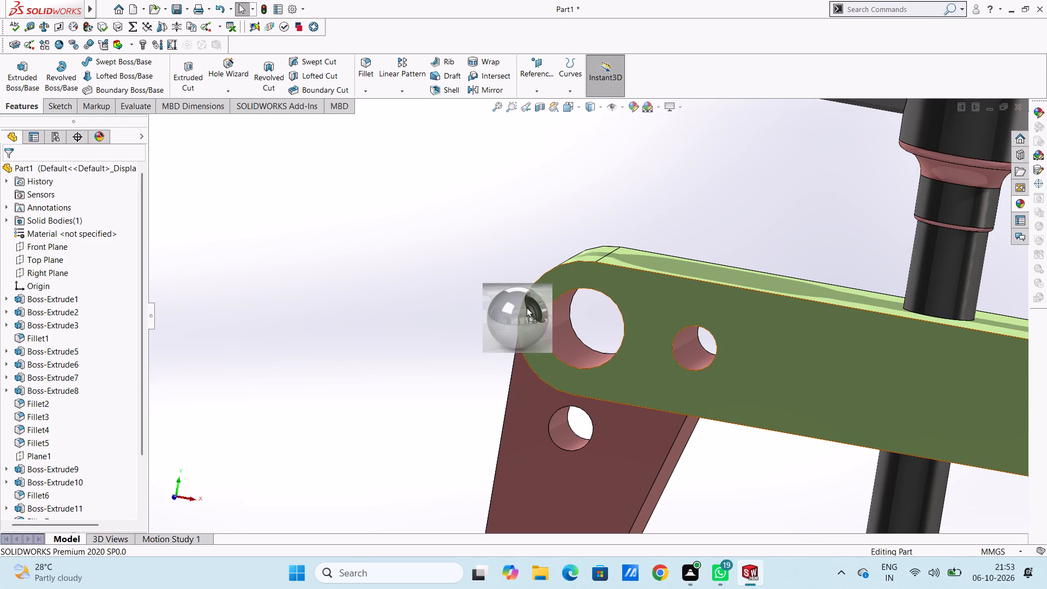
{"action": "left_click_drag", "start_coordinate": [526, 307], "coordinate": [563, 317]}
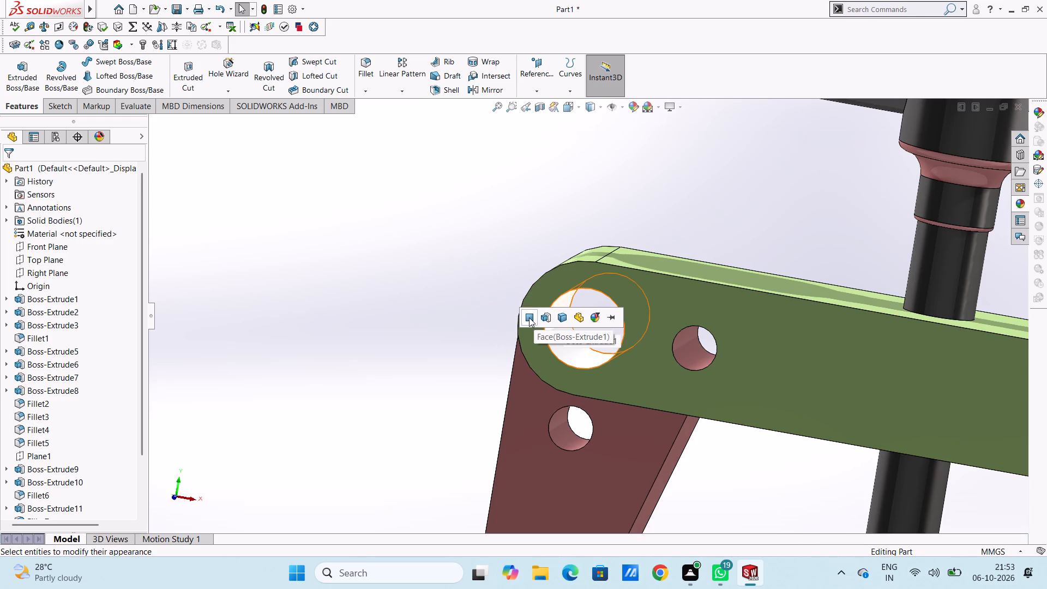
{"action": "left_click", "coordinate": [528, 317]}
Apply chromium plate to the inner faces of the crossbar's left small hole and the left leg's hole below it.
{"action": "scroll", "coordinate": [452, 357], "scroll_direction": "up", "scroll_amount": 3}
{"action": "scroll", "coordinate": [700, 316], "scroll_direction": "down", "scroll_amount": 4}
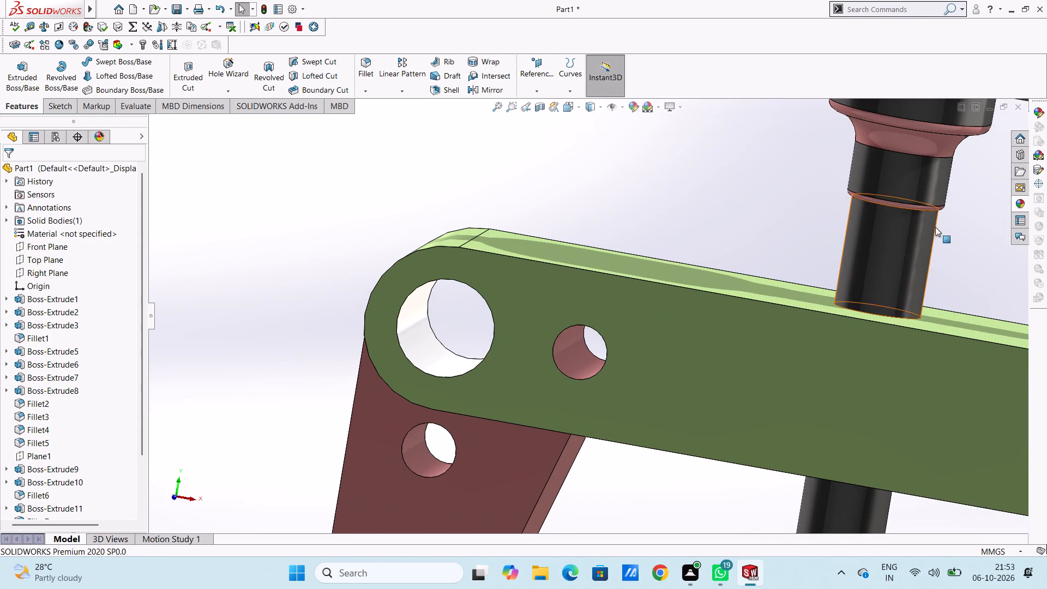
{"action": "left_click", "coordinate": [1018, 203]}
{"action": "left_click_drag", "start_coordinate": [949, 377], "coordinate": [565, 365]}
{"action": "left_click", "coordinate": [565, 365]}
{"action": "scroll", "coordinate": [598, 410], "scroll_direction": "up", "scroll_amount": 5}
{"action": "scroll", "coordinate": [512, 372], "scroll_direction": "down", "scroll_amount": 4}
{"action": "left_click", "coordinate": [1016, 205]}
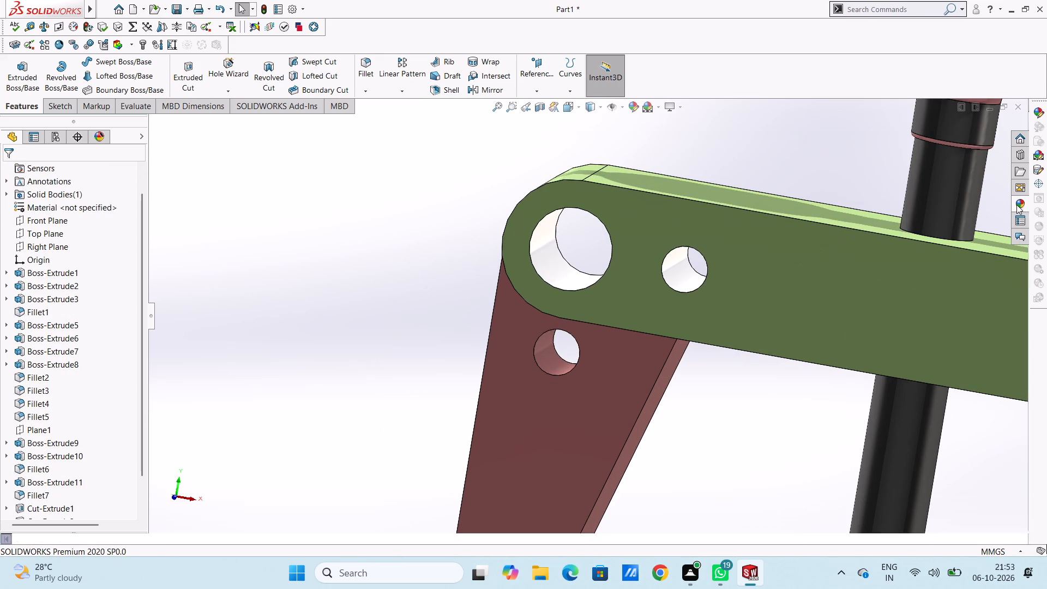
{"action": "left_click_drag", "start_coordinate": [944, 364], "coordinate": [564, 365]}
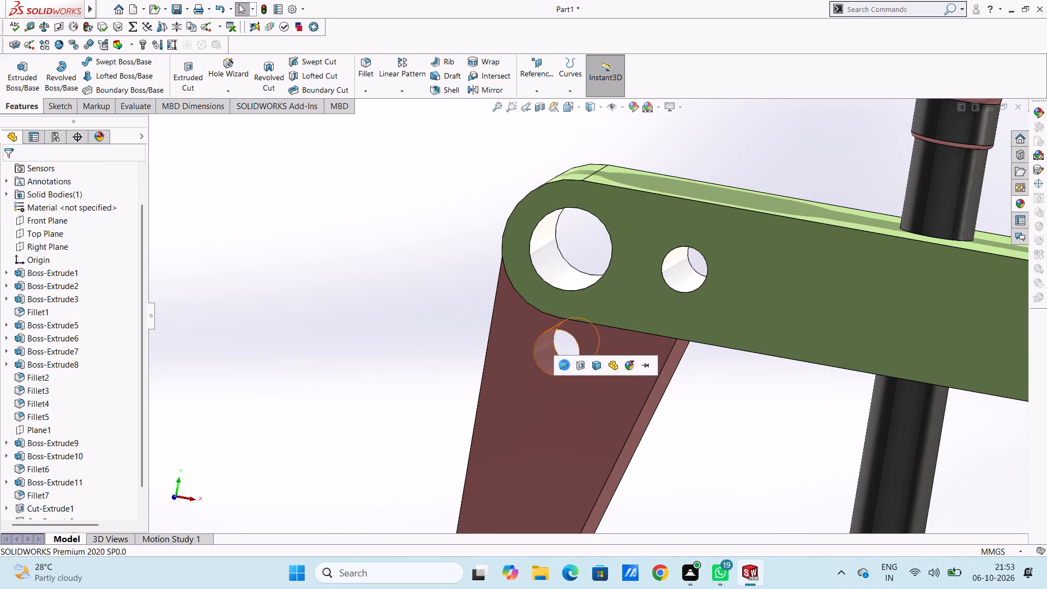
{"action": "left_click", "coordinate": [564, 365]}
Apply chromium plate to the inner faces of the small and large holes at the crossbar's right end.
{"action": "scroll", "coordinate": [747, 415], "scroll_direction": "up", "scroll_amount": 10}
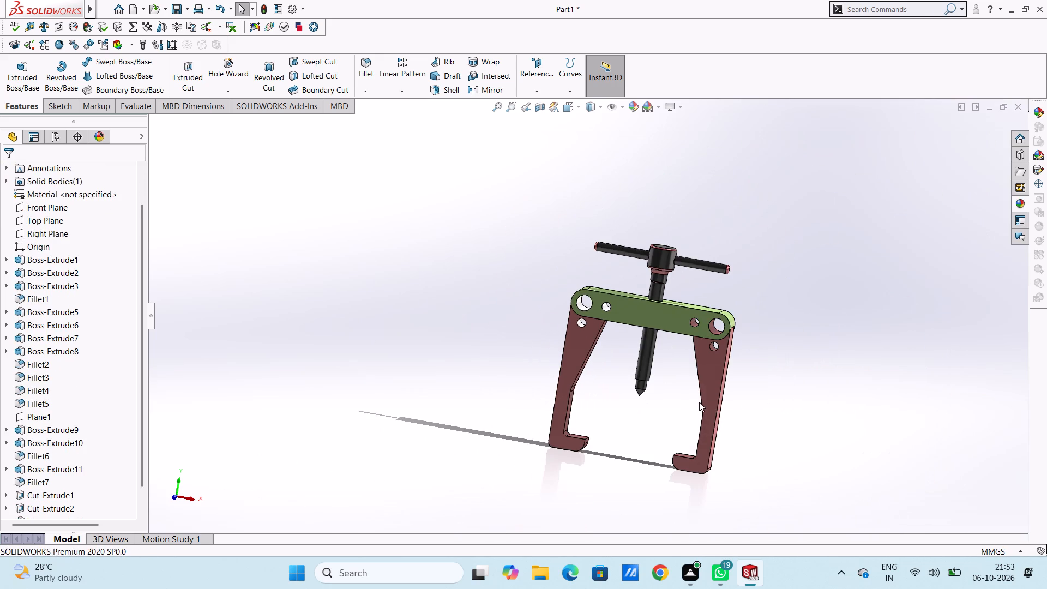
{"action": "scroll", "coordinate": [704, 353], "scroll_direction": "down", "scroll_amount": 3}
{"action": "scroll", "coordinate": [686, 308], "scroll_direction": "down", "scroll_amount": 5}
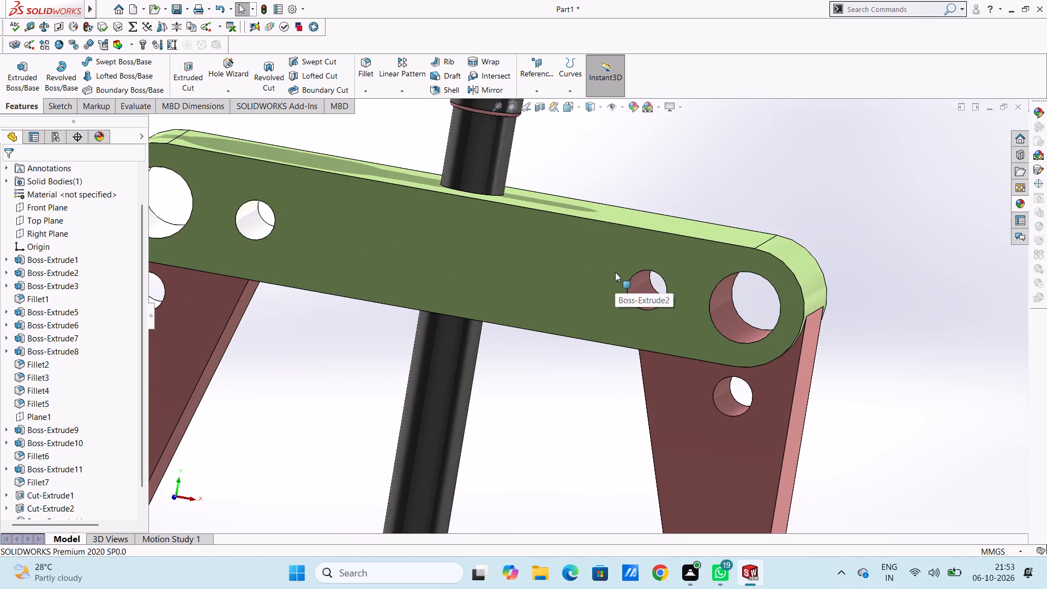
{"action": "scroll", "coordinate": [616, 270], "scroll_direction": "down", "scroll_amount": 3}
{"action": "left_click", "coordinate": [1012, 201]}
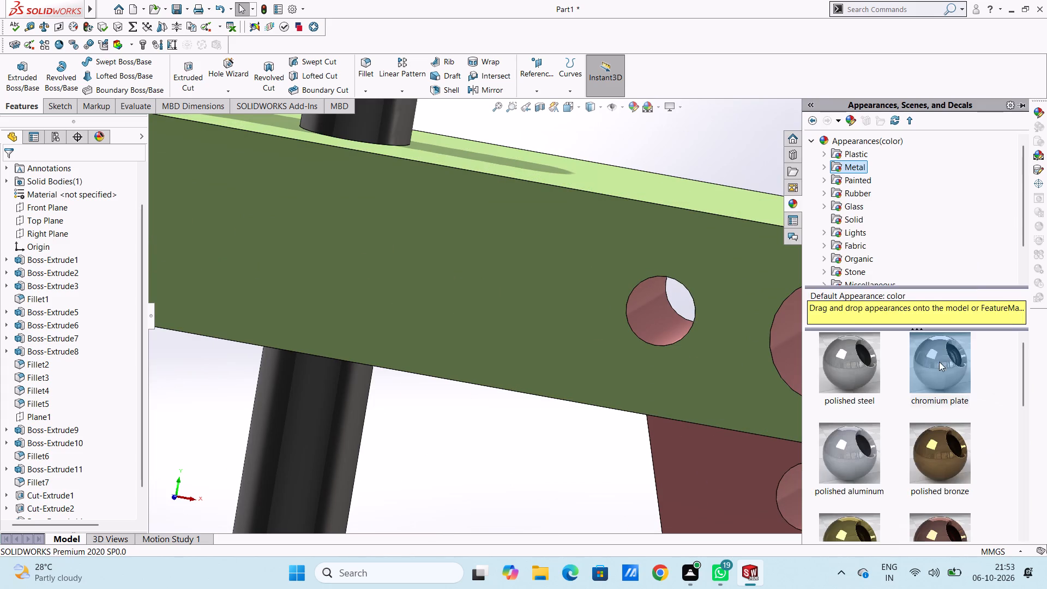
{"action": "left_click_drag", "start_coordinate": [939, 362], "coordinate": [656, 309]}
{"action": "left_click", "coordinate": [656, 309]}
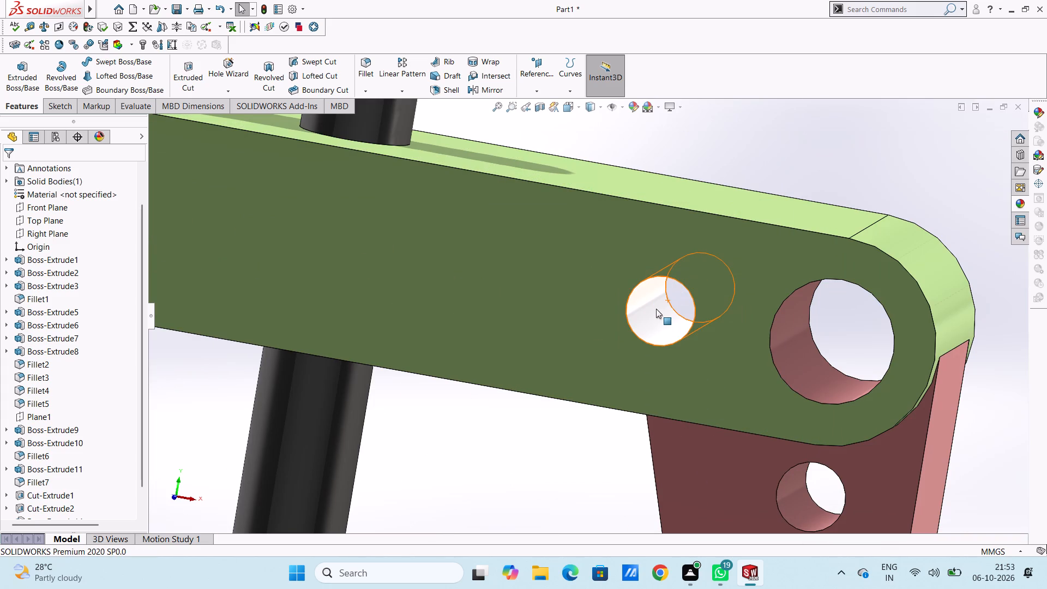
{"action": "scroll", "coordinate": [778, 349], "scroll_direction": "down", "scroll_amount": 4}
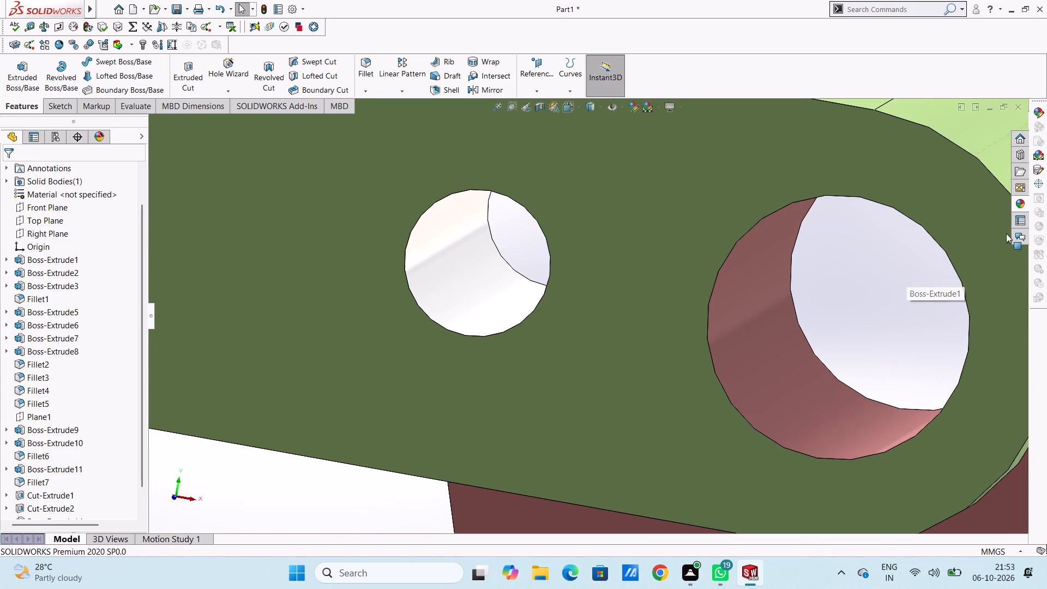
{"action": "left_click", "coordinate": [1015, 201]}
{"action": "left_click_drag", "start_coordinate": [942, 372], "coordinate": [794, 346]}
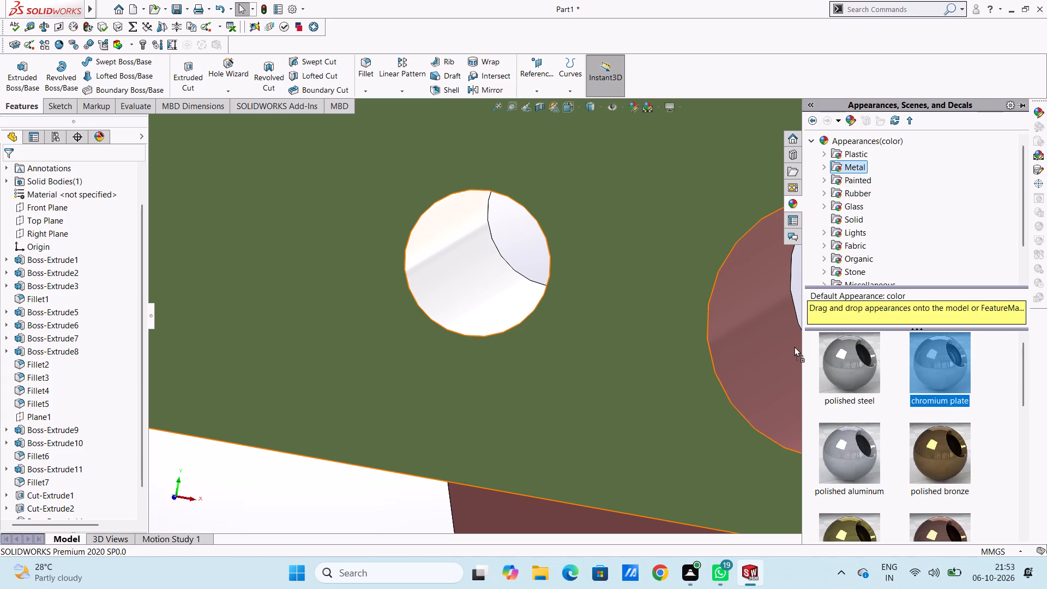
{"action": "left_click_drag", "start_coordinate": [794, 346], "coordinate": [772, 344]}
{"action": "left_click", "coordinate": [772, 344]}
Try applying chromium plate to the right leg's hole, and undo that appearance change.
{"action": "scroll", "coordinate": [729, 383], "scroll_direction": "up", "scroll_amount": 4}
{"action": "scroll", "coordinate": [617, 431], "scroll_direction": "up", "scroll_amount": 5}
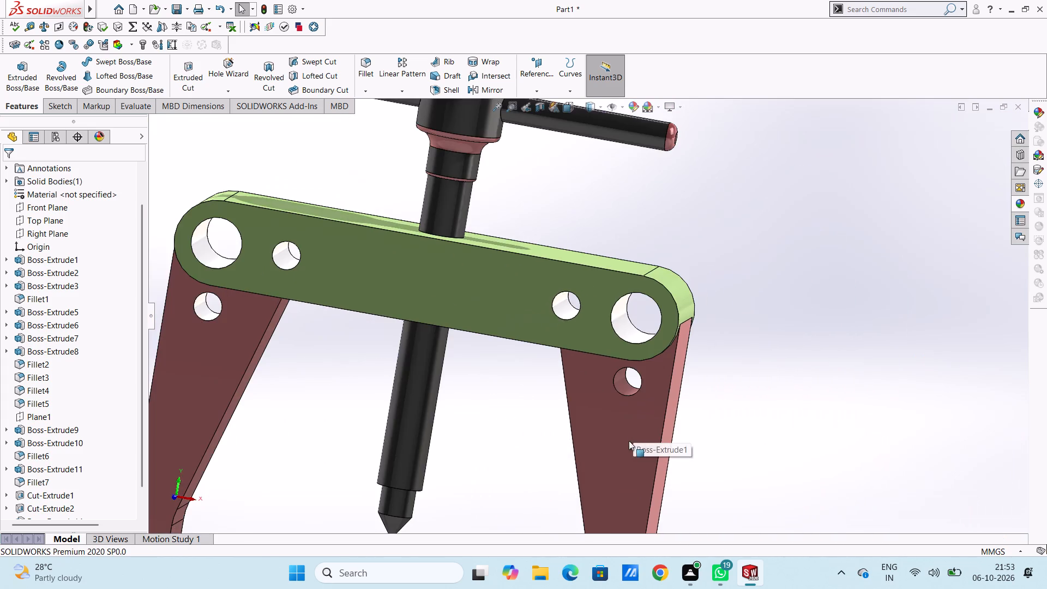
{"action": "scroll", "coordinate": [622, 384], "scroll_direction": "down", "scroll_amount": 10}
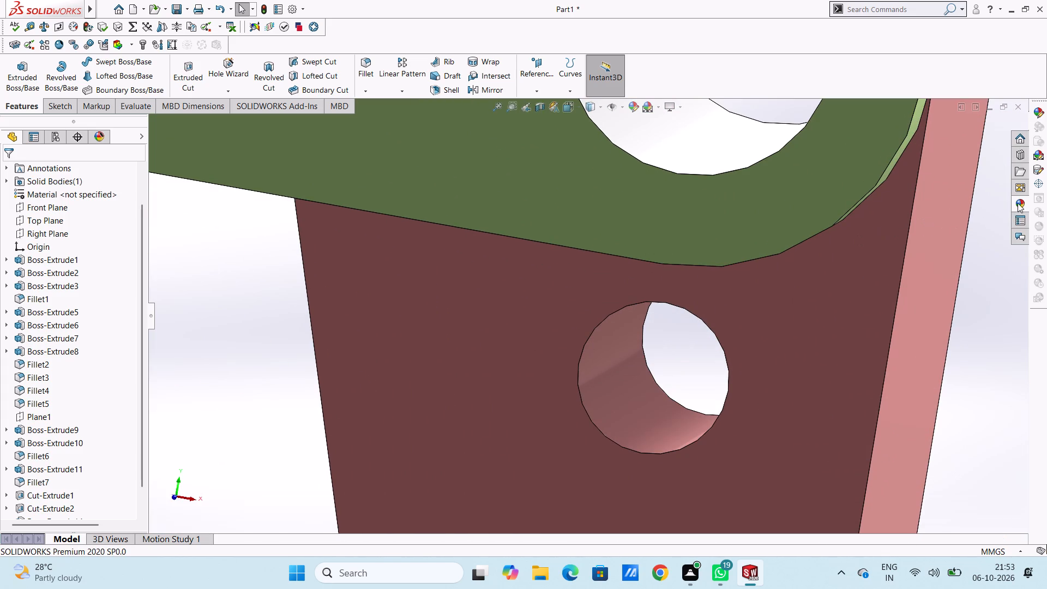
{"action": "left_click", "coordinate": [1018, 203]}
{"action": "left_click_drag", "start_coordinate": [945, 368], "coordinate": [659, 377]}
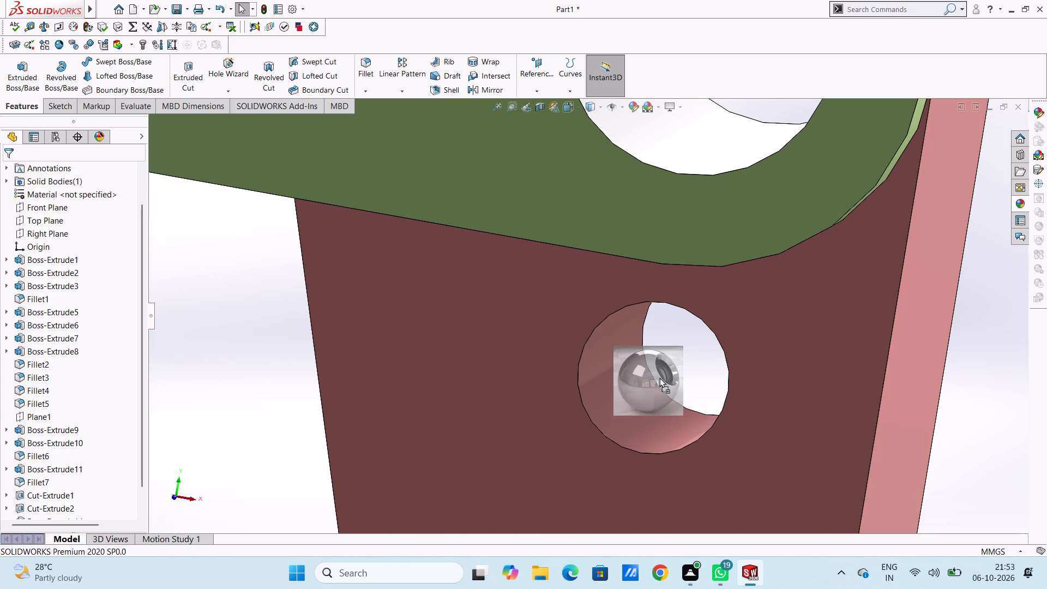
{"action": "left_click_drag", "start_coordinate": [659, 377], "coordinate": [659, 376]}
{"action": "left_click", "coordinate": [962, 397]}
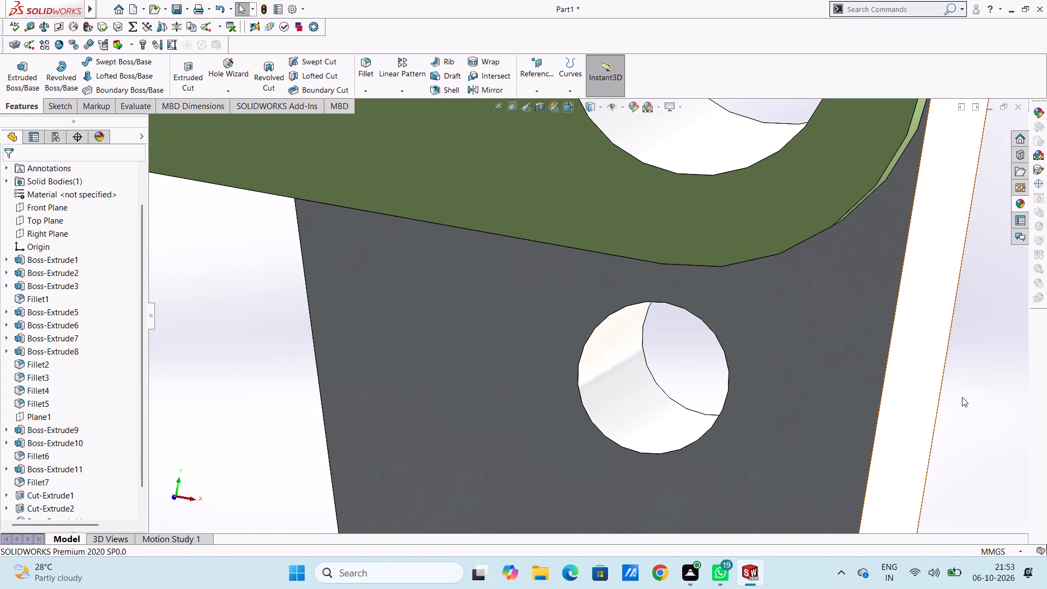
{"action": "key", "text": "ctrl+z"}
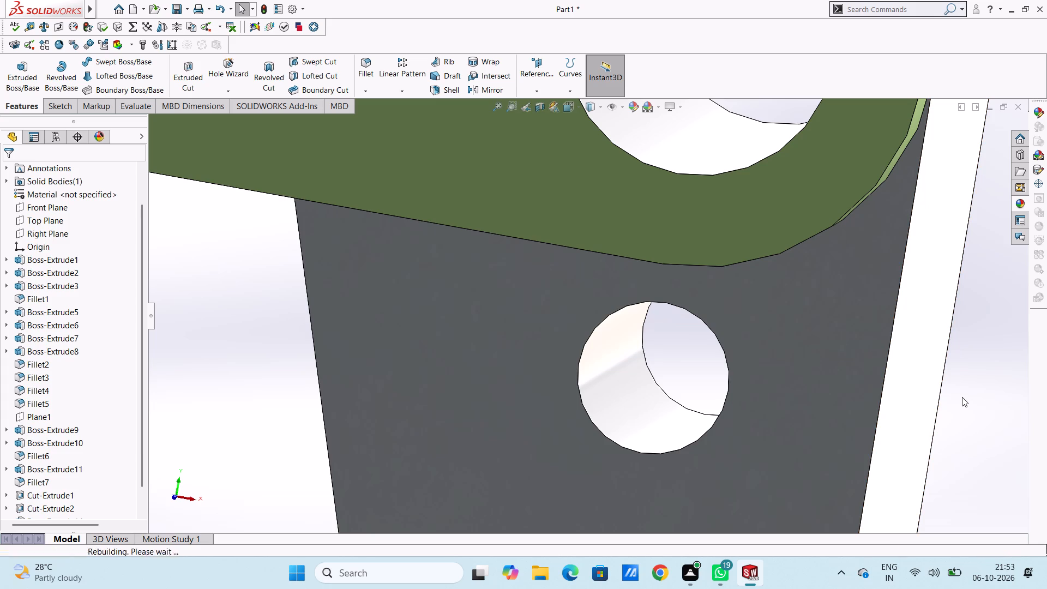
Apply chromium plate to only the inner face of the right leg's hole.
{"action": "left_click", "coordinate": [1018, 204]}
{"action": "left_click_drag", "start_coordinate": [942, 356], "coordinate": [629, 374]}
{"action": "left_click", "coordinate": [628, 372]}
{"action": "scroll", "coordinate": [641, 370], "scroll_direction": "up", "scroll_amount": 11}
{"action": "left_click", "coordinate": [751, 382]}
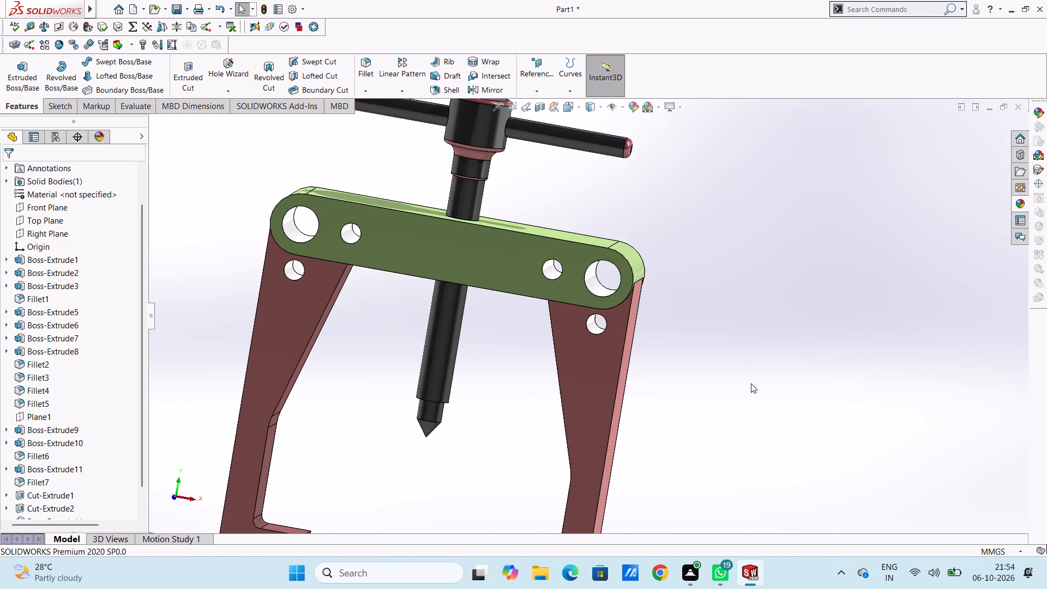
Examine the whole puller with its chromium-plated holes from several angles, ending in the isometric view.
{"action": "middle_click_drag", "start_coordinate": [755, 388], "coordinate": [745, 416]}
{"action": "scroll", "coordinate": [756, 408], "scroll_direction": "up", "scroll_amount": 3}
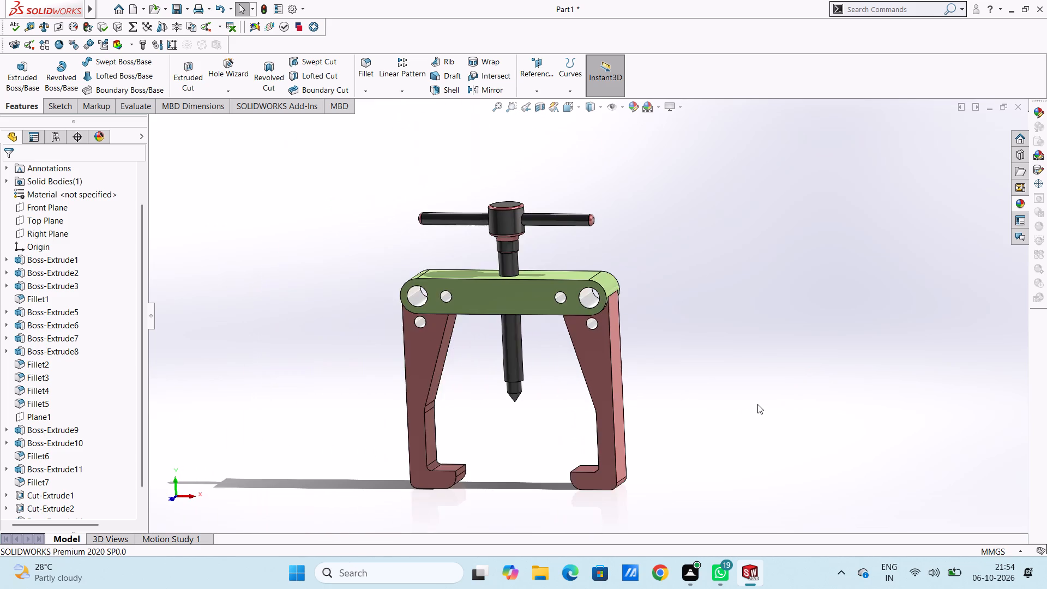
{"action": "middle_click_drag", "start_coordinate": [777, 402], "coordinate": [757, 404]}
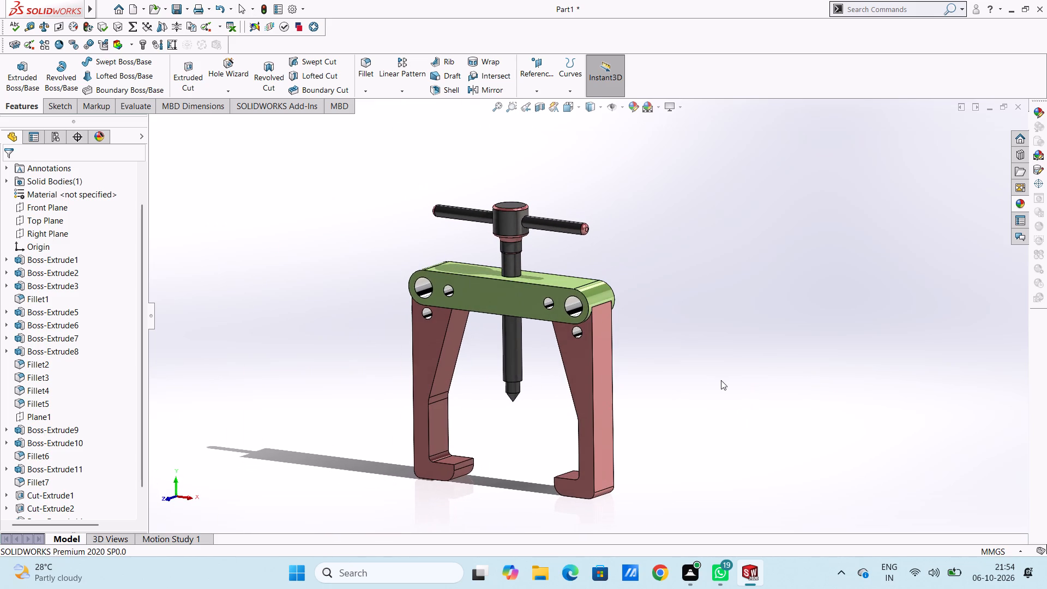
{"action": "middle_click_drag", "start_coordinate": [711, 361], "coordinate": [766, 333]}
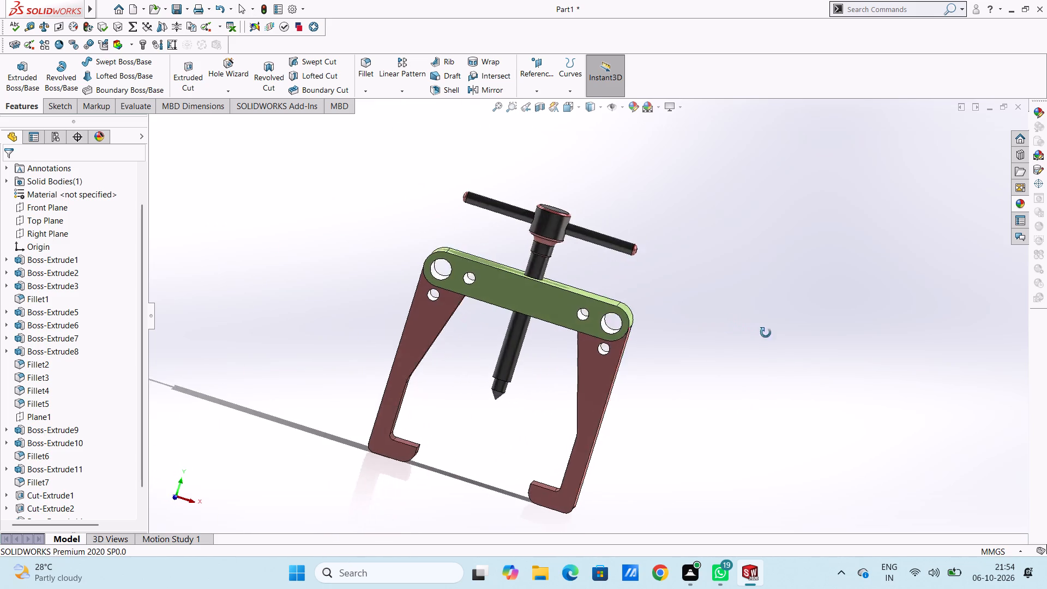
{"action": "middle_click_drag", "start_coordinate": [766, 333], "coordinate": [706, 377]}
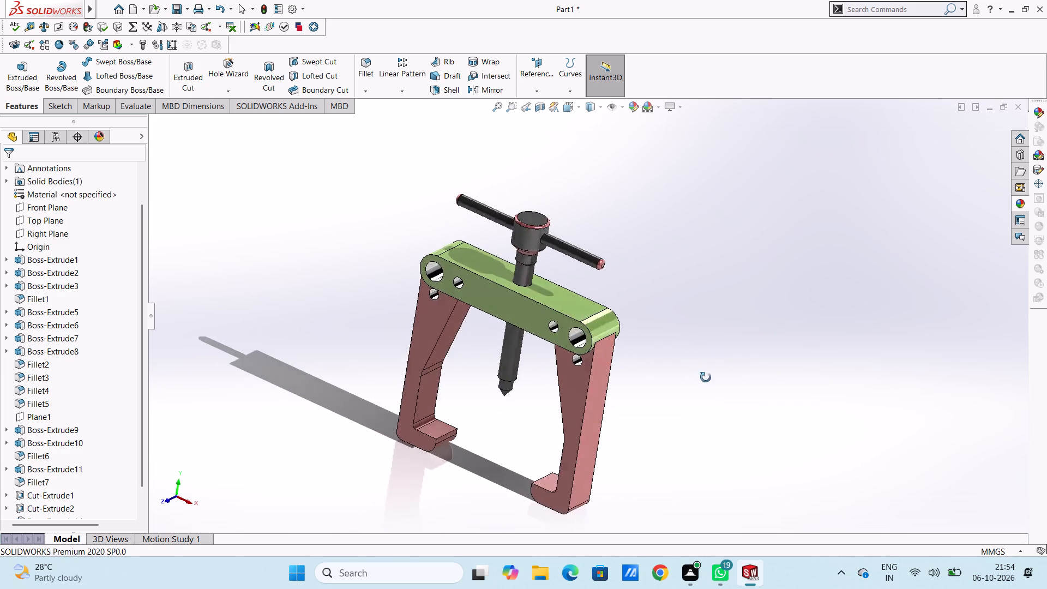
{"action": "middle_click_drag", "start_coordinate": [706, 377], "coordinate": [727, 347]}
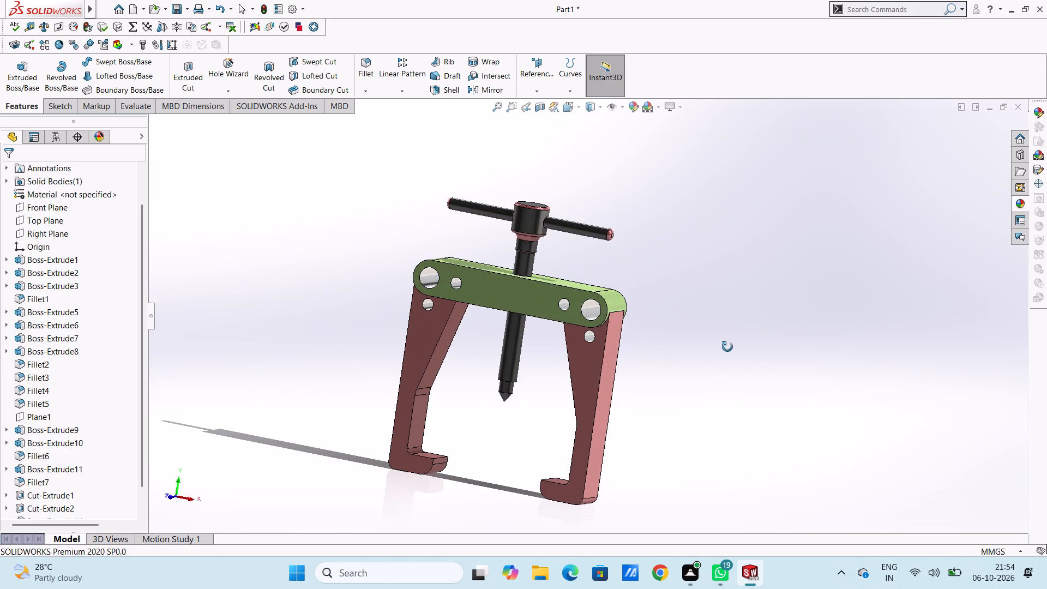
{"action": "middle_click_drag", "start_coordinate": [727, 347], "coordinate": [738, 352]}
{"action": "scroll", "coordinate": [723, 393], "scroll_direction": "up", "scroll_amount": 1}
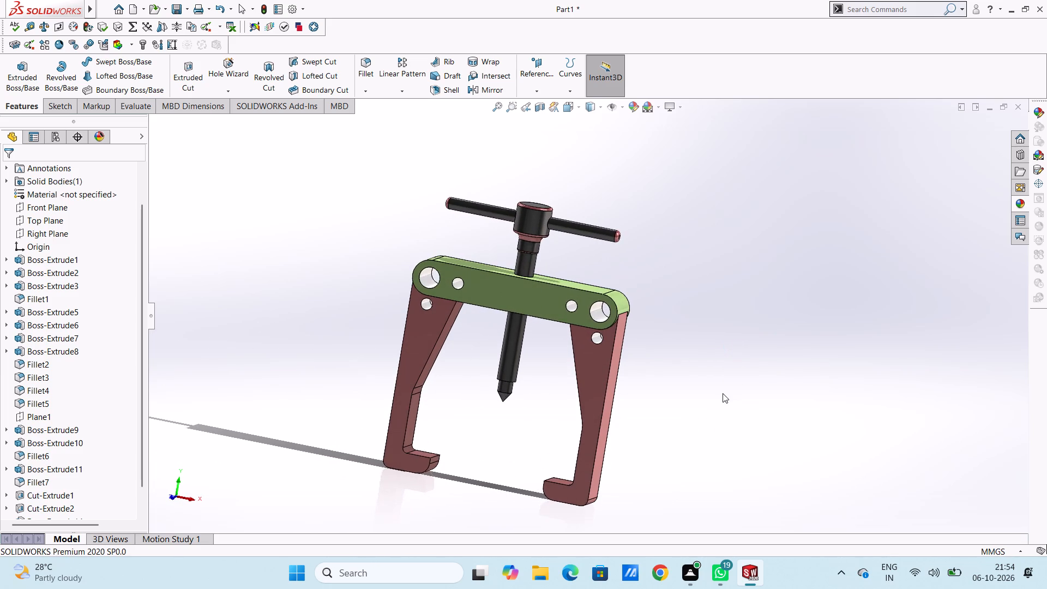
{"action": "scroll", "coordinate": [723, 393], "scroll_direction": "up", "scroll_amount": 2}
{"action": "middle_click_drag", "start_coordinate": [724, 388], "coordinate": [742, 389]}
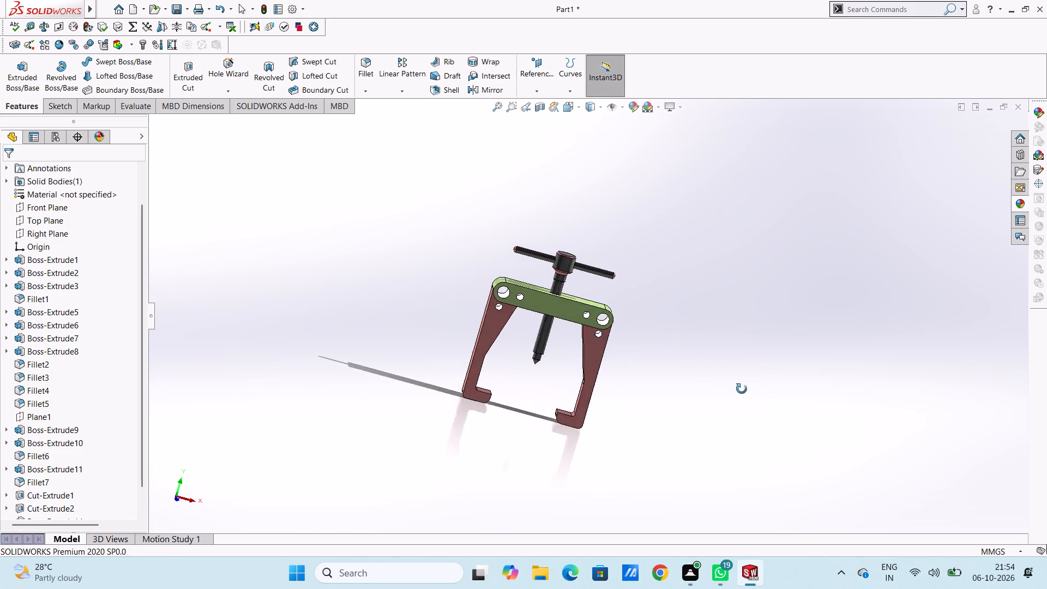
{"action": "middle_click_drag", "start_coordinate": [742, 389], "coordinate": [692, 372]}
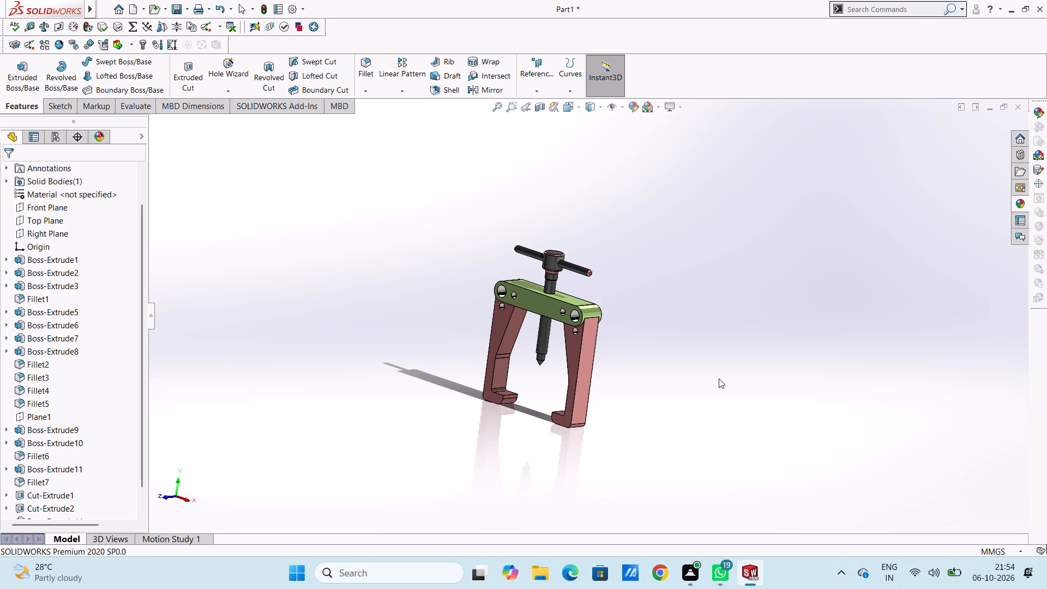
{"action": "key", "text": "Escape"}
{"action": "key", "text": "Escape"}
{"action": "key", "text": "ctrl+7"}
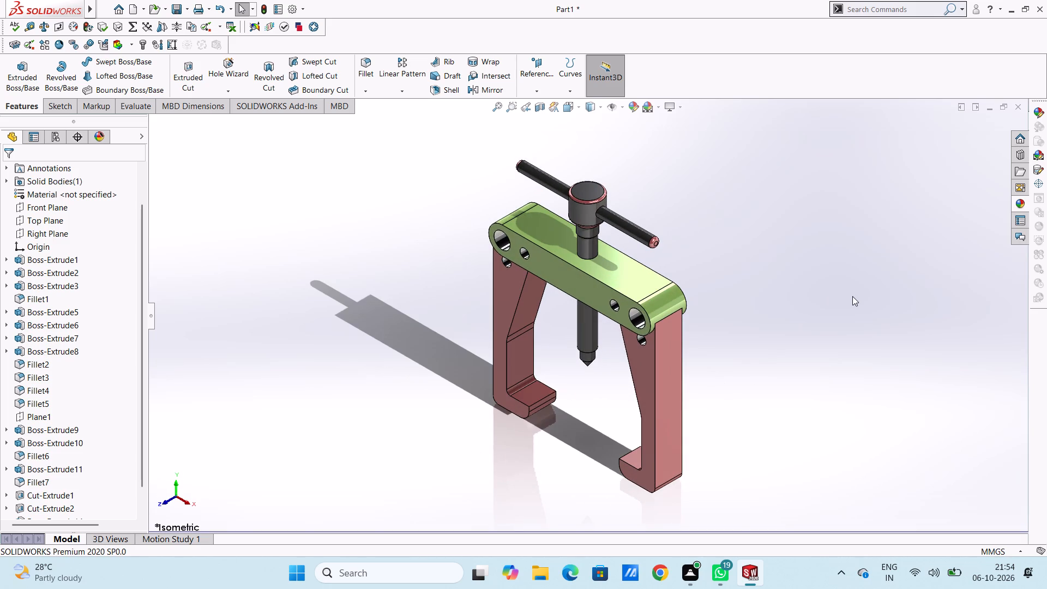
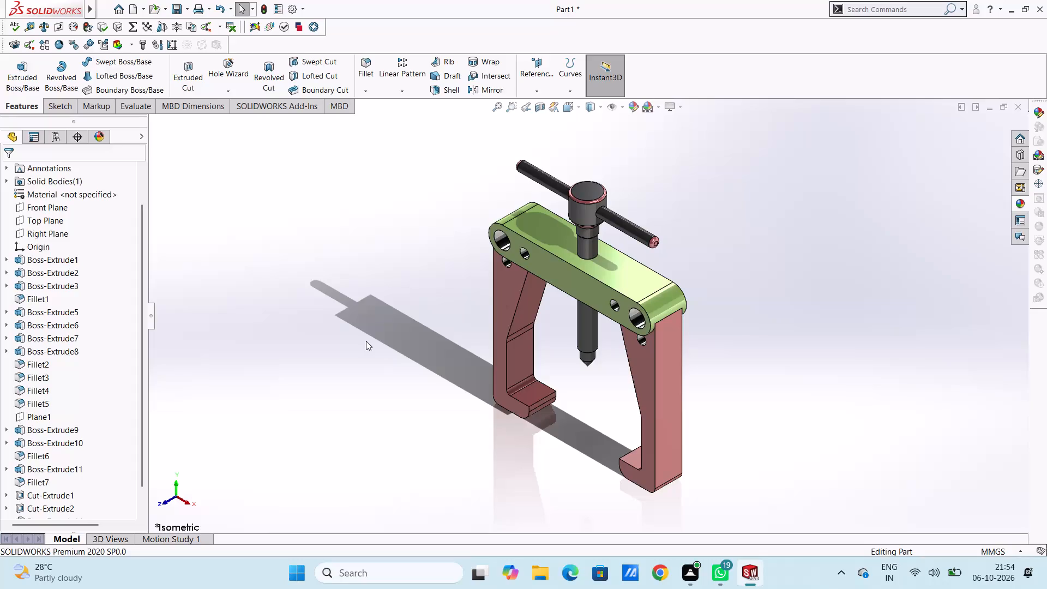
Save the part in the Documents folder as "Two-Jaw Screw Puller with T-Bar - 140mm Stroke".
{"action": "key", "text": "ctrl+s"}
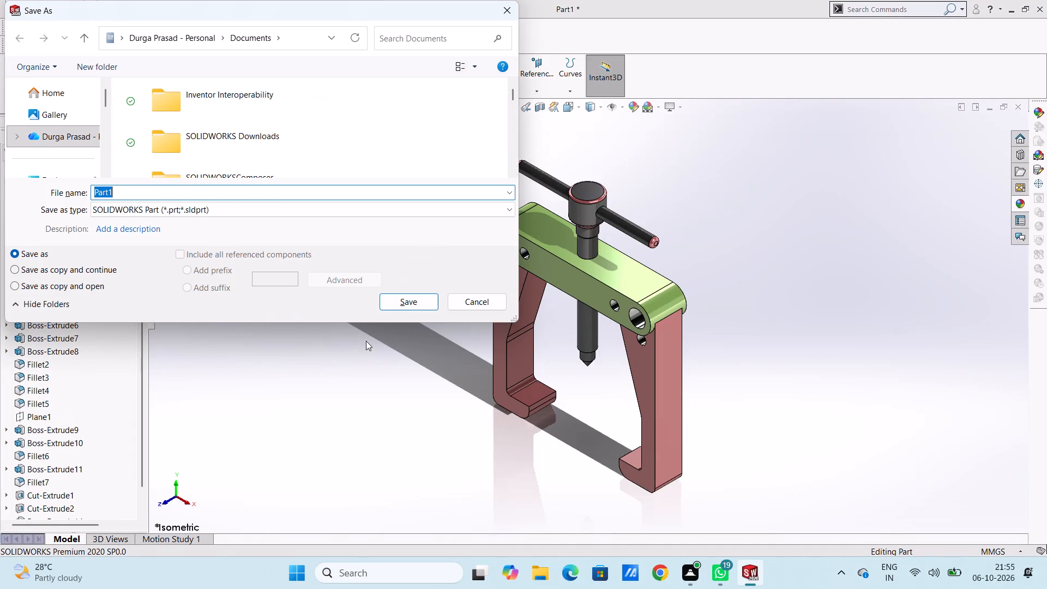
{"action": "key", "text": "ctrl+v"}
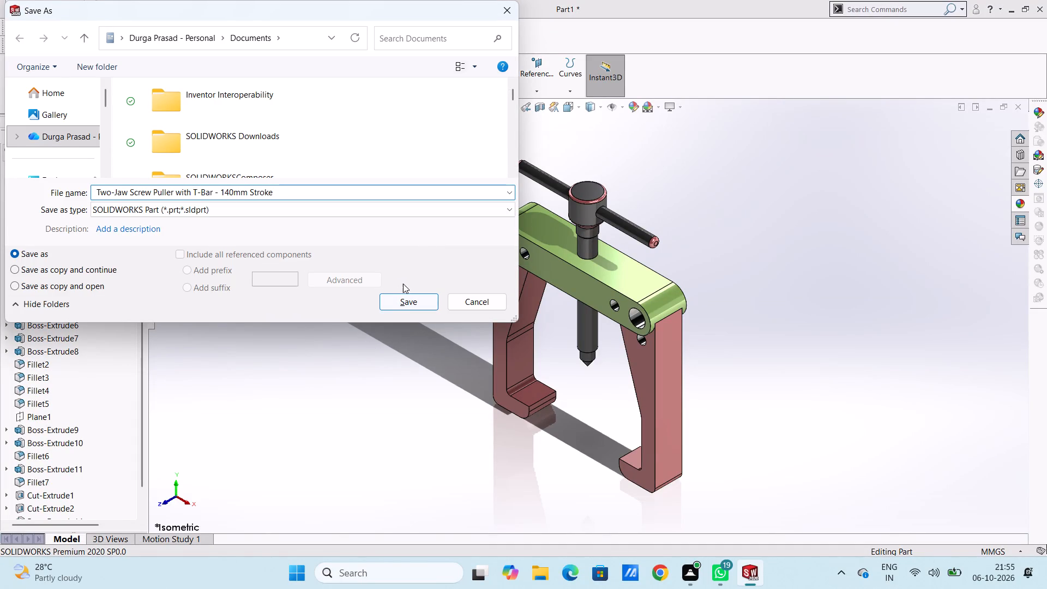
{"action": "left_click", "coordinate": [405, 298]}
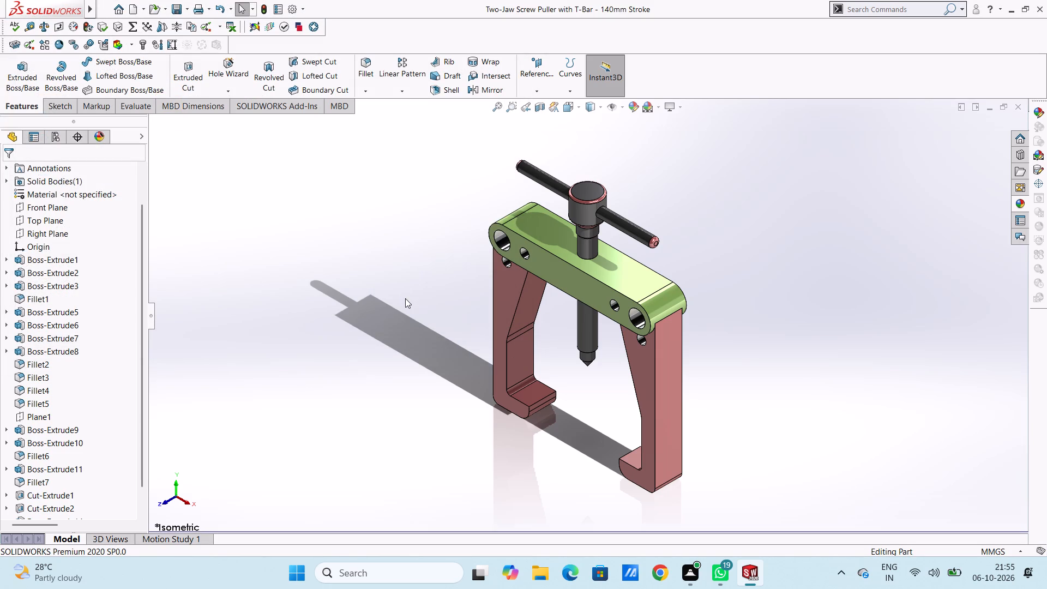
Save a PDF version of the puller model under the same file name in the Documents folder.
{"action": "left_click", "coordinate": [188, 10]}
{"action": "left_click", "coordinate": [192, 42]}
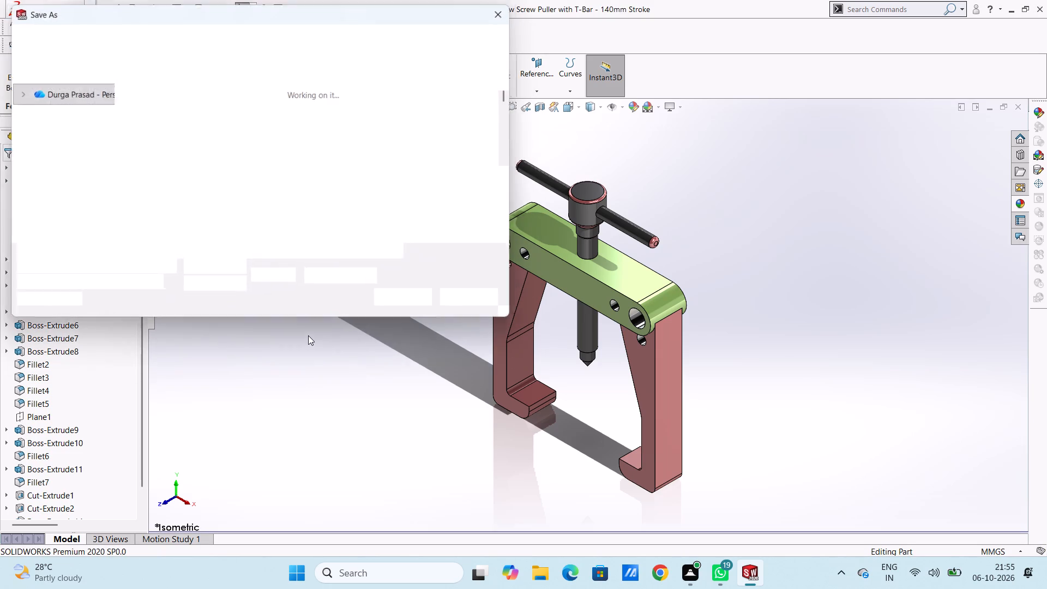
{"action": "left_click", "coordinate": [302, 214]}
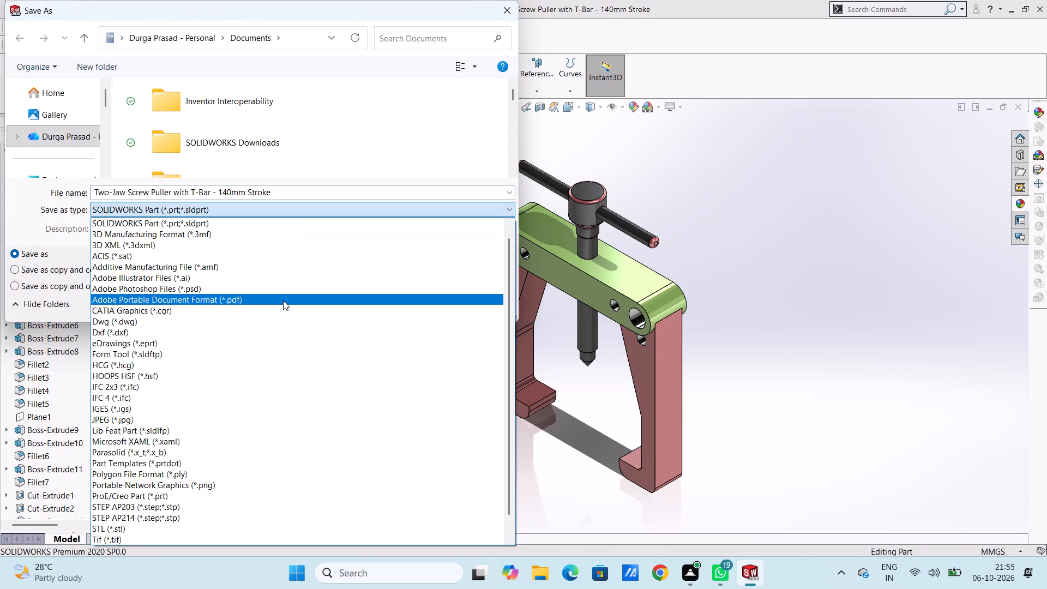
{"action": "left_click", "coordinate": [282, 303]}
{"action": "left_click", "coordinate": [394, 320]}
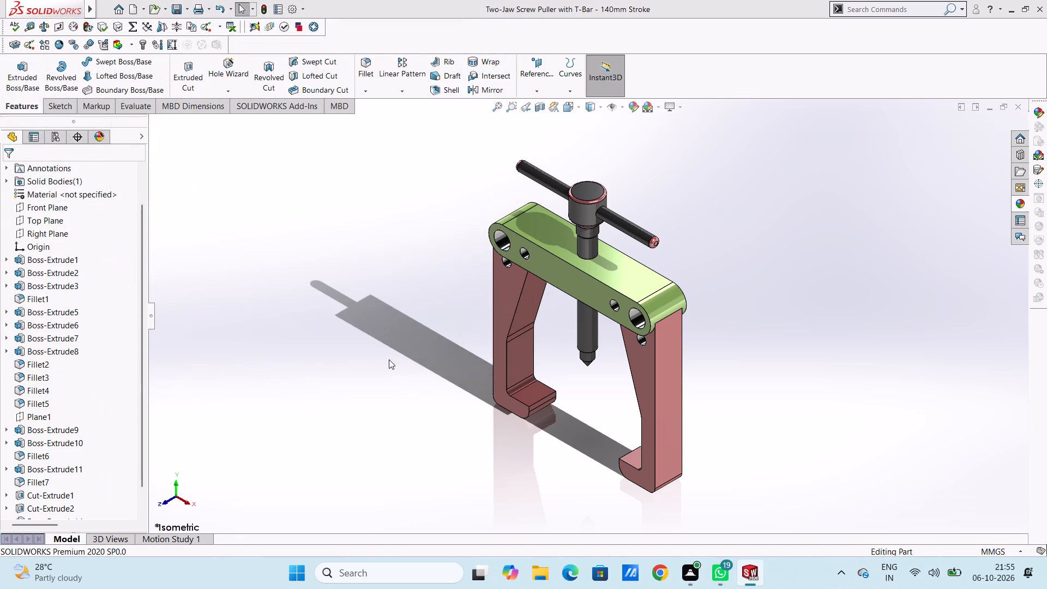